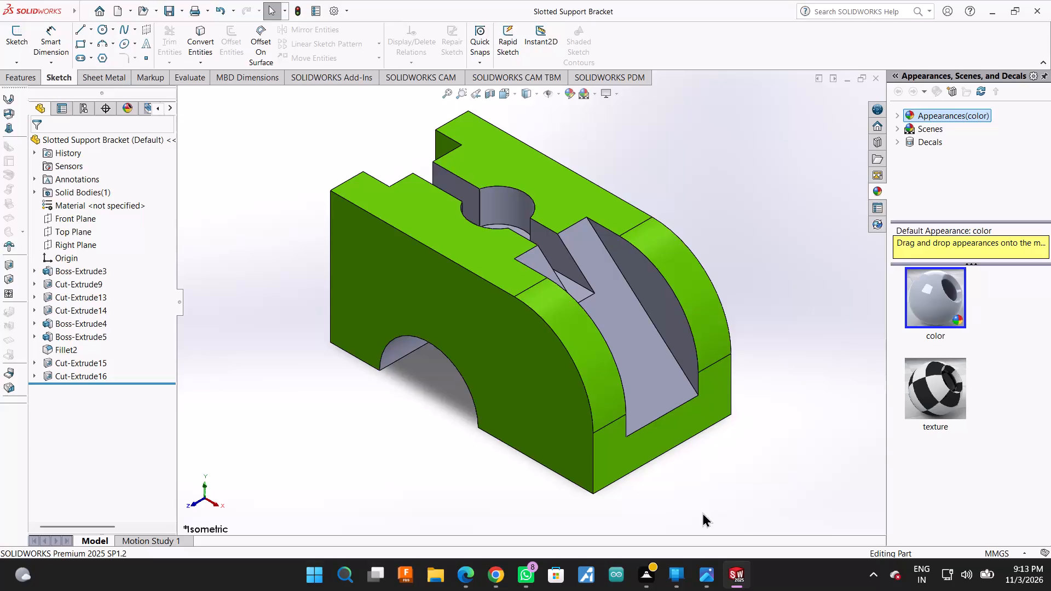
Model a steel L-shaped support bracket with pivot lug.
Create a new part document and set its unit system to MMGS.
{"action": "key", "text": "ctrl+n"}
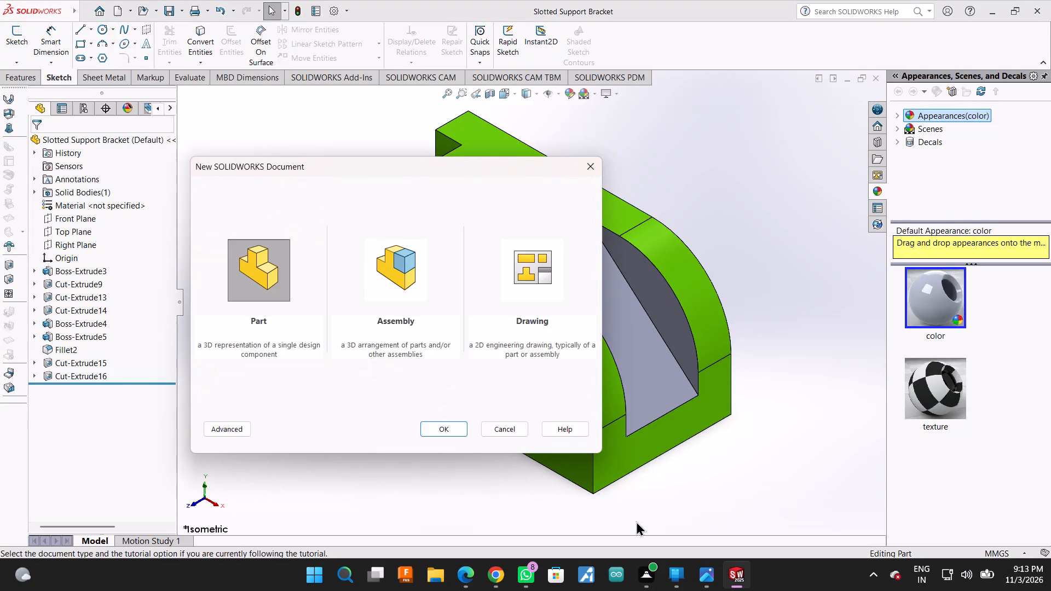
{"action": "left_click", "coordinate": [449, 428]}
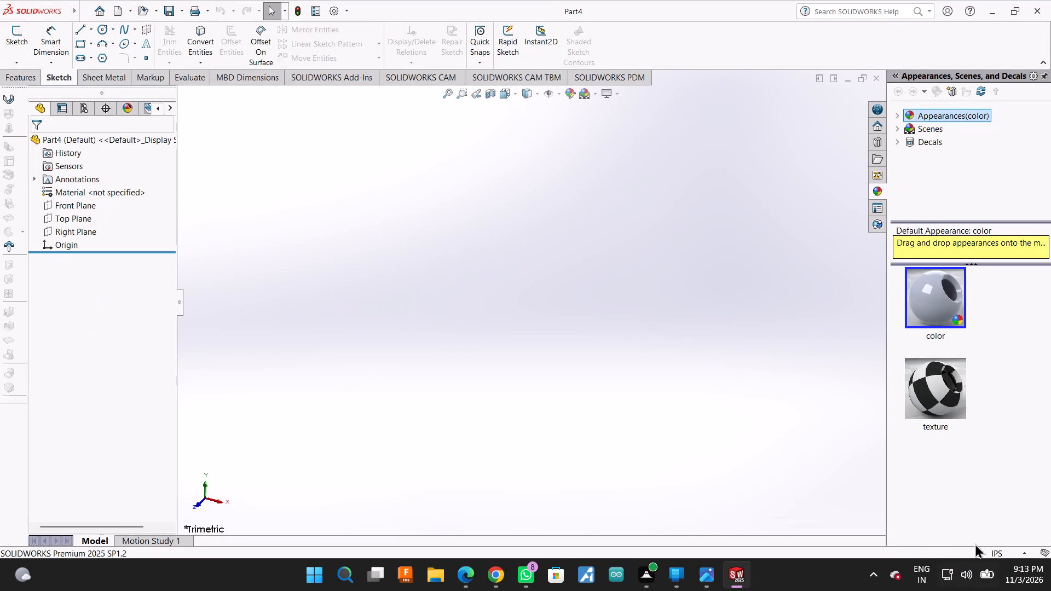
{"action": "left_click", "coordinate": [985, 552]}
{"action": "left_click", "coordinate": [951, 499]}
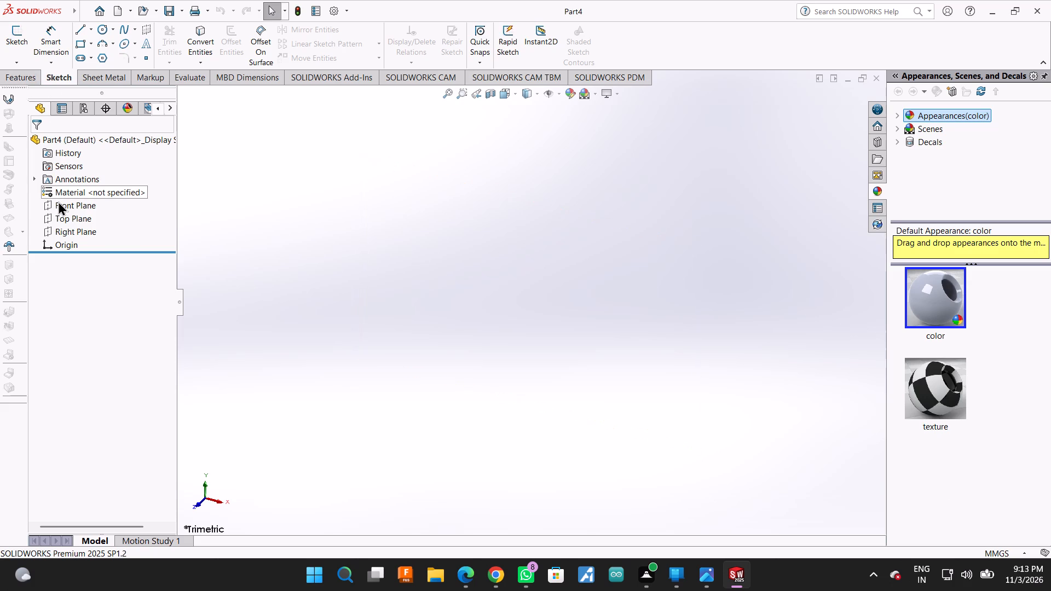
On the Top Plane, sketch a closed four-sided outline of lines around the origin, about 177 mm wide and 82 mm high.
{"action": "left_click", "coordinate": [57, 216]}
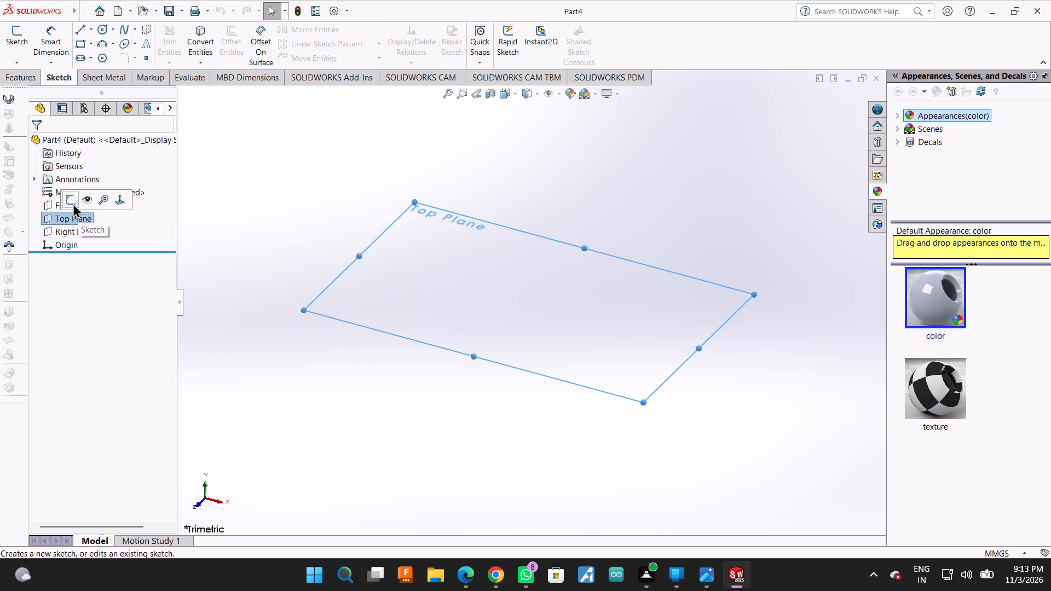
{"action": "left_click", "coordinate": [71, 203]}
{"action": "left_click", "coordinate": [77, 31]}
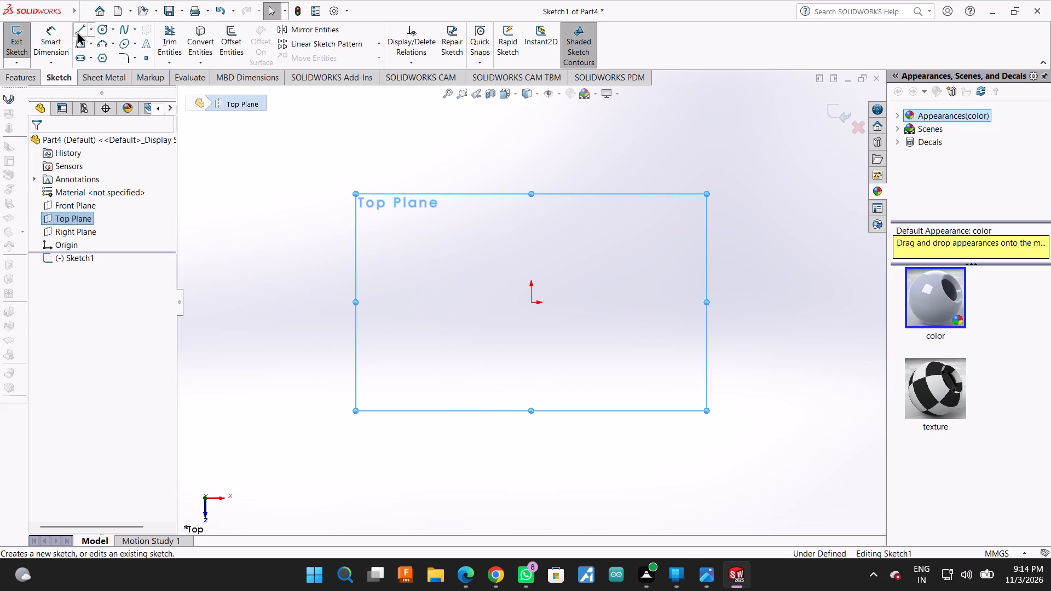
{"action": "left_click", "coordinate": [426, 230]}
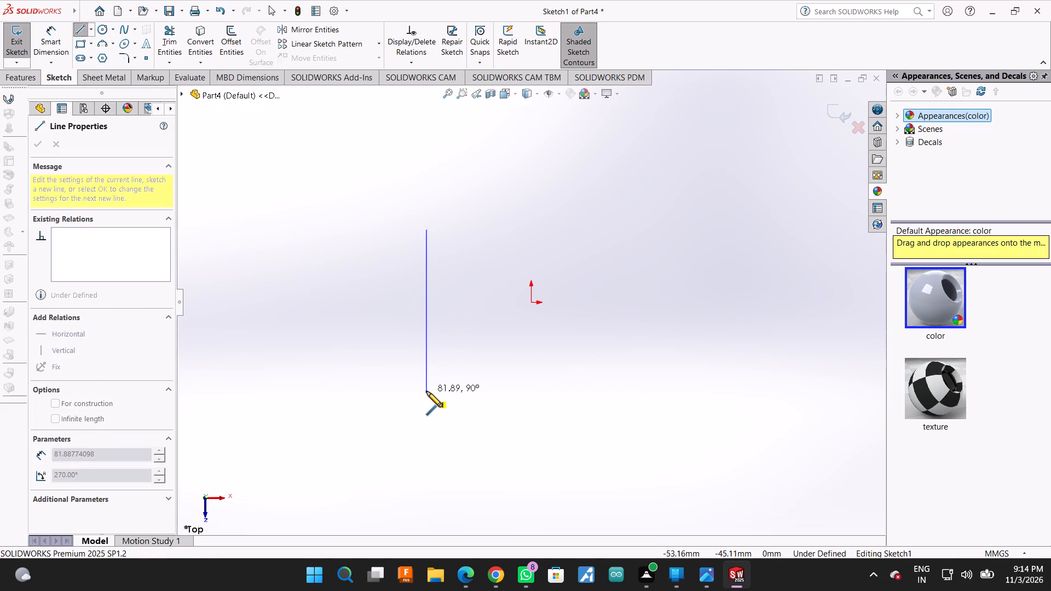
{"action": "left_click", "coordinate": [426, 391]}
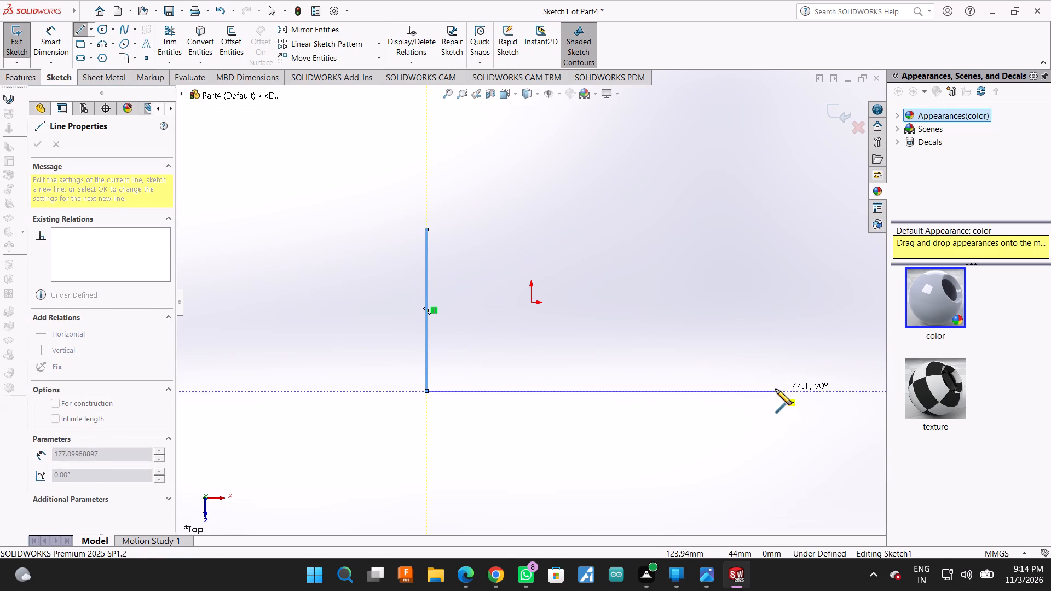
{"action": "left_click_drag", "start_coordinate": [776, 389], "coordinate": [774, 379]}
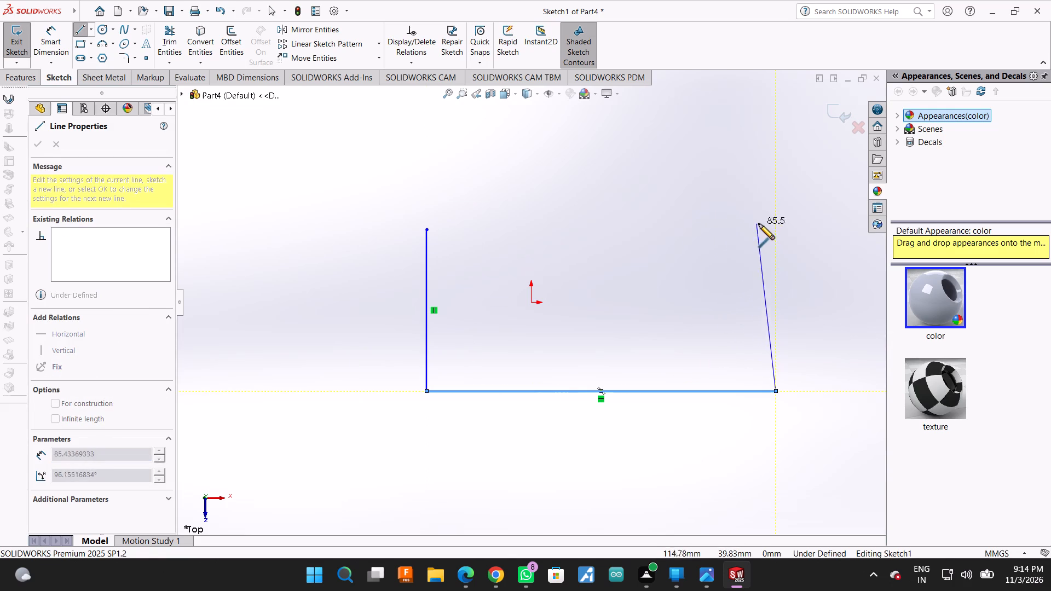
{"action": "left_click_drag", "start_coordinate": [771, 228], "coordinate": [758, 224]}
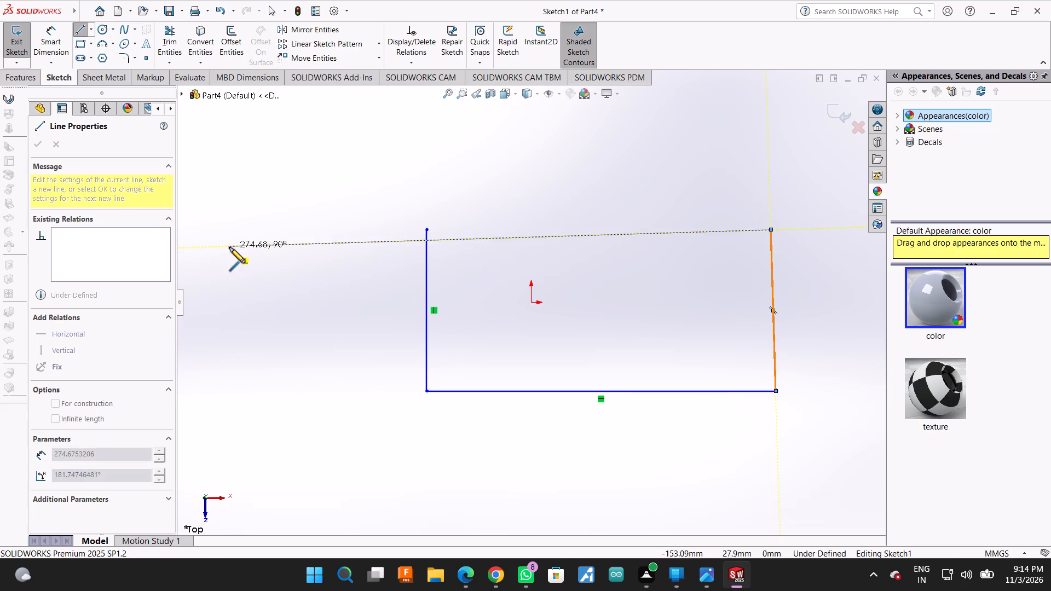
{"action": "left_click", "coordinate": [425, 232]}
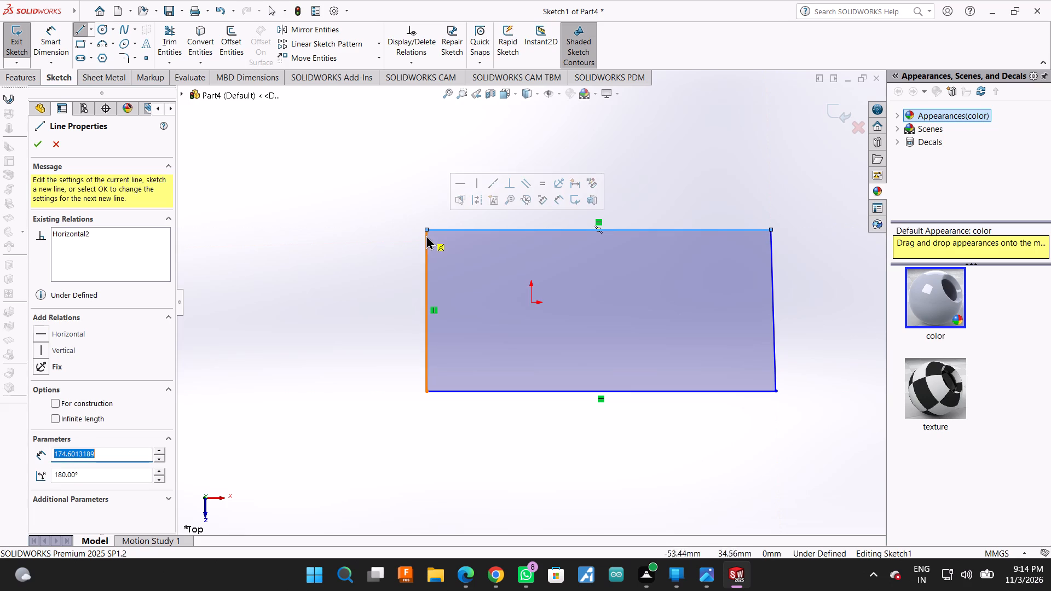
Draw both corner-to-corner diagonals of the outline and make them construction lines.
{"action": "left_click", "coordinate": [429, 227]}
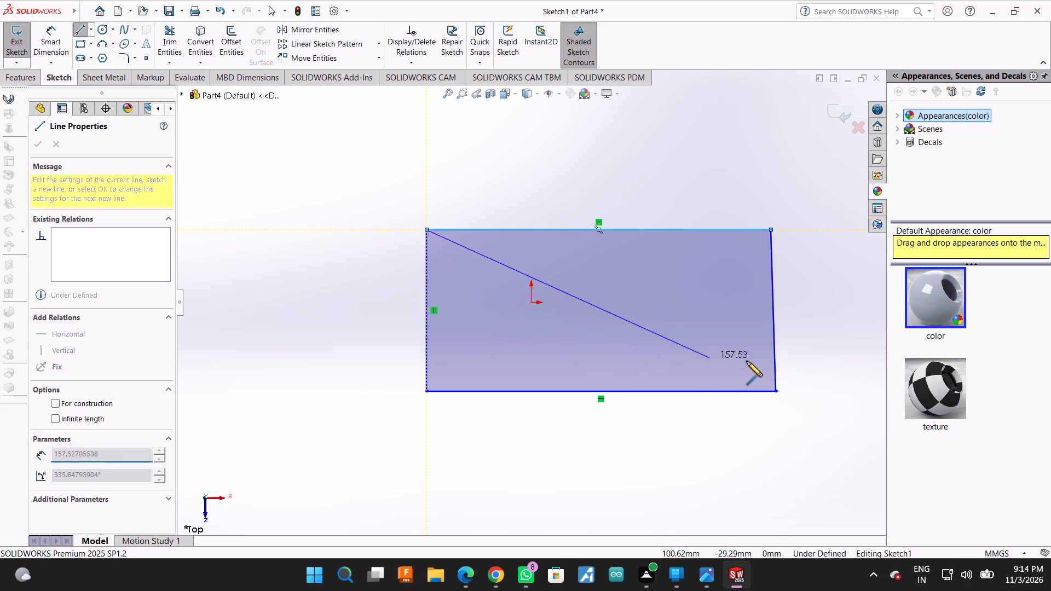
{"action": "left_click", "coordinate": [775, 390]}
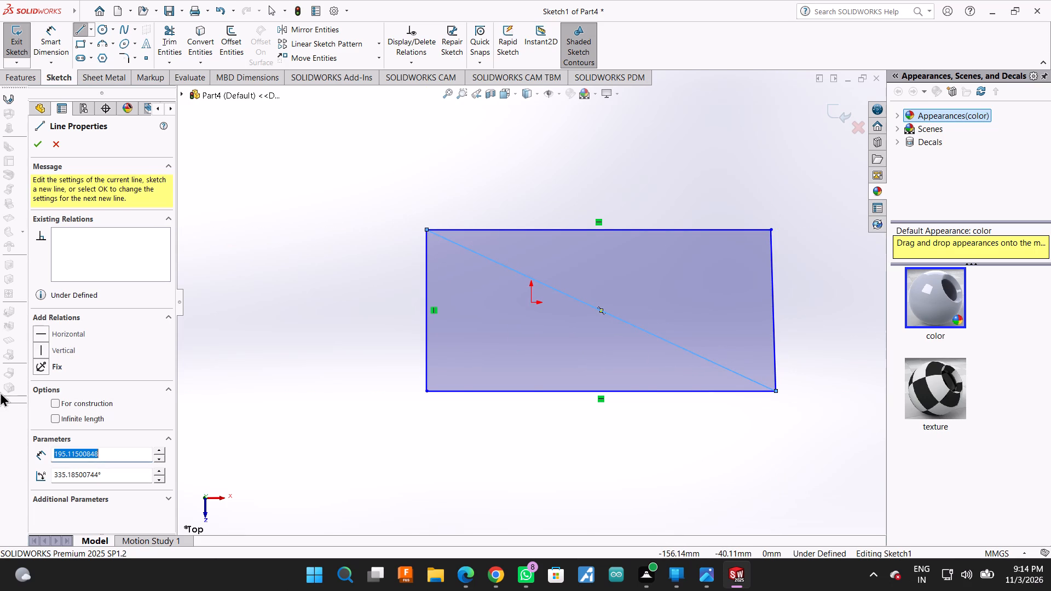
{"action": "left_click", "coordinate": [53, 403]}
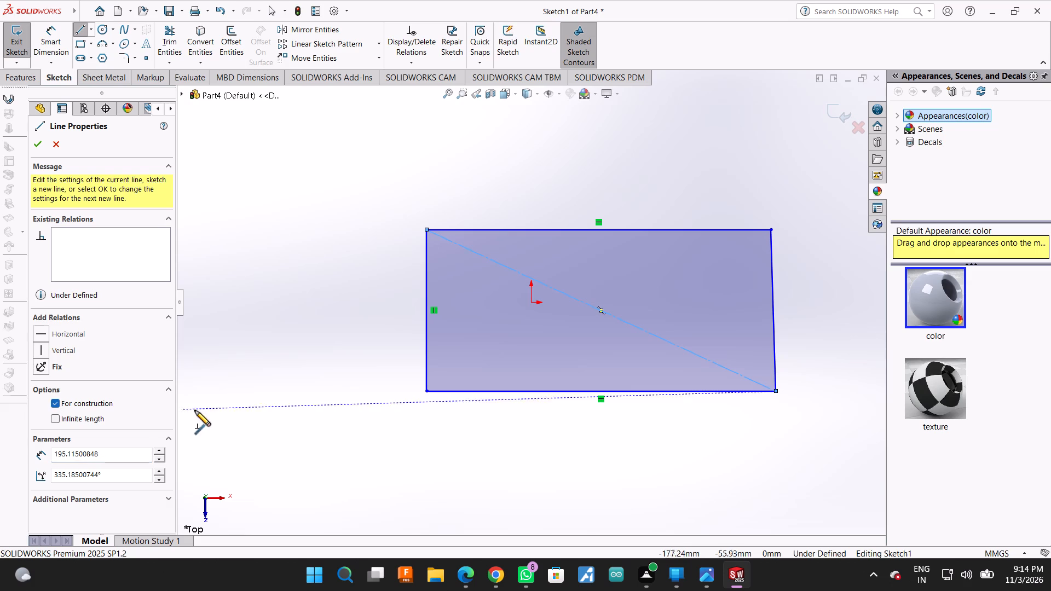
{"action": "left_click", "coordinate": [425, 393]}
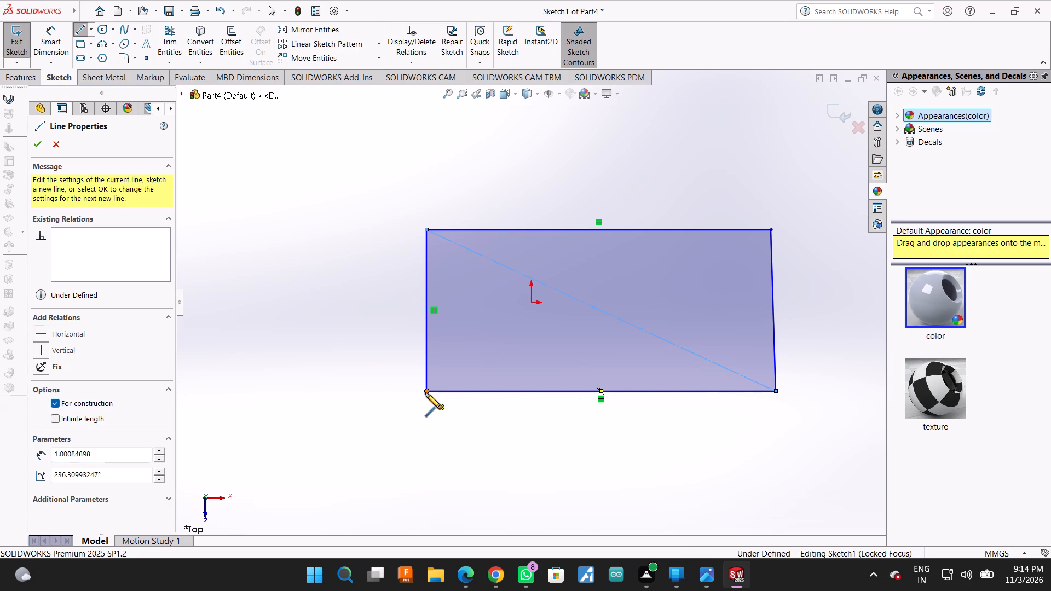
{"action": "left_click", "coordinate": [769, 233]}
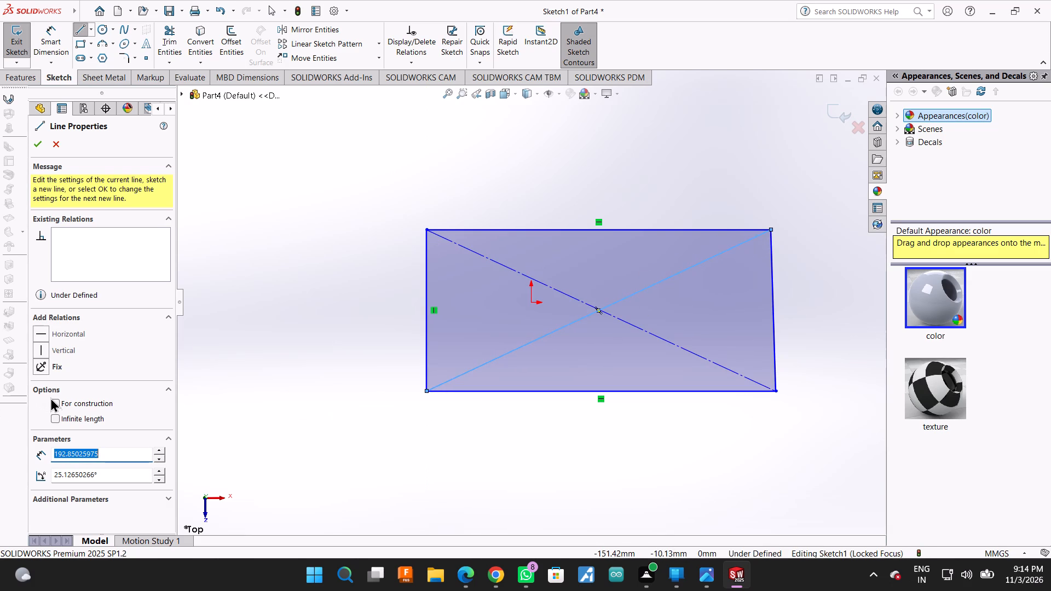
{"action": "left_click", "coordinate": [53, 403]}
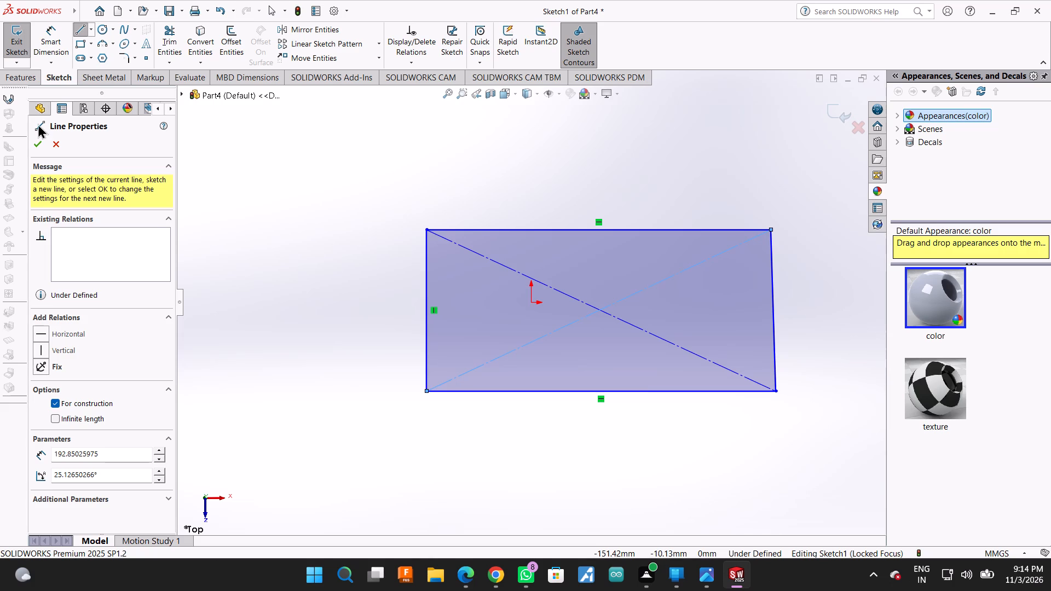
{"action": "left_click", "coordinate": [37, 148]}
{"action": "scroll", "coordinate": [600, 298], "scroll_direction": "down", "scroll_amount": 3}
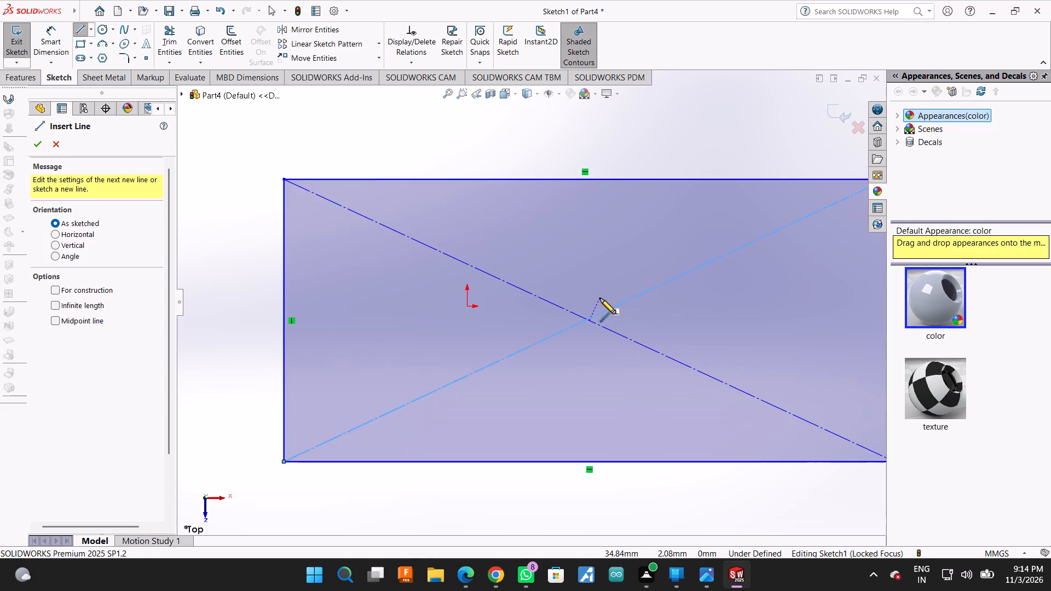
{"action": "key", "text": "Escape"}
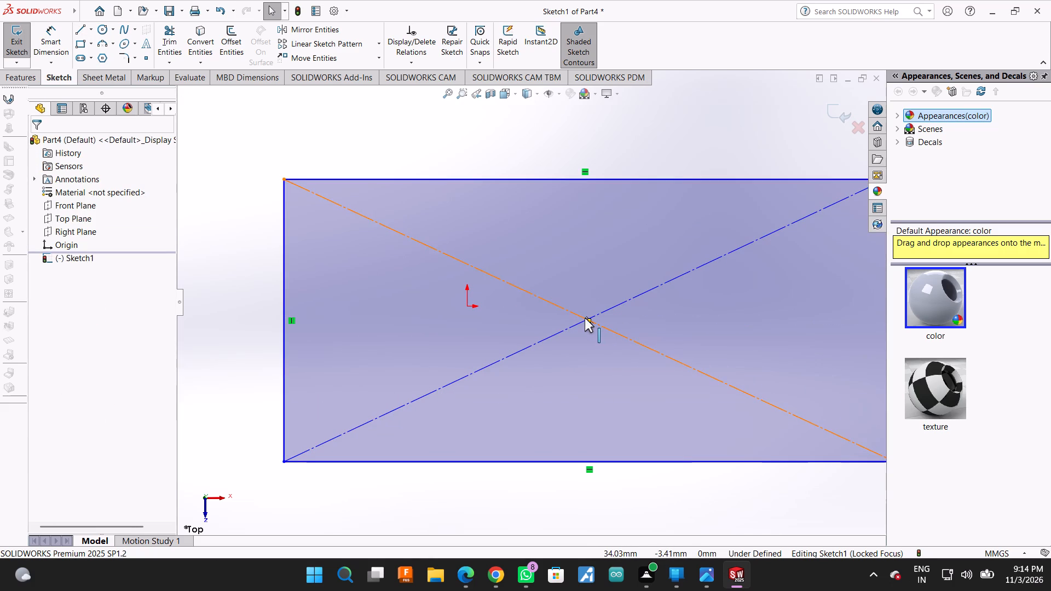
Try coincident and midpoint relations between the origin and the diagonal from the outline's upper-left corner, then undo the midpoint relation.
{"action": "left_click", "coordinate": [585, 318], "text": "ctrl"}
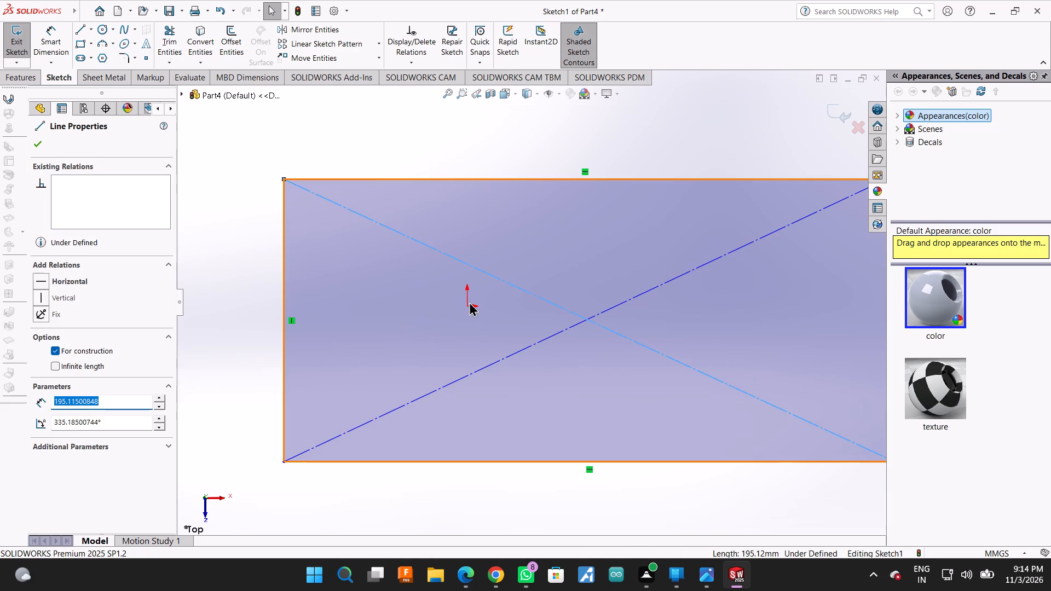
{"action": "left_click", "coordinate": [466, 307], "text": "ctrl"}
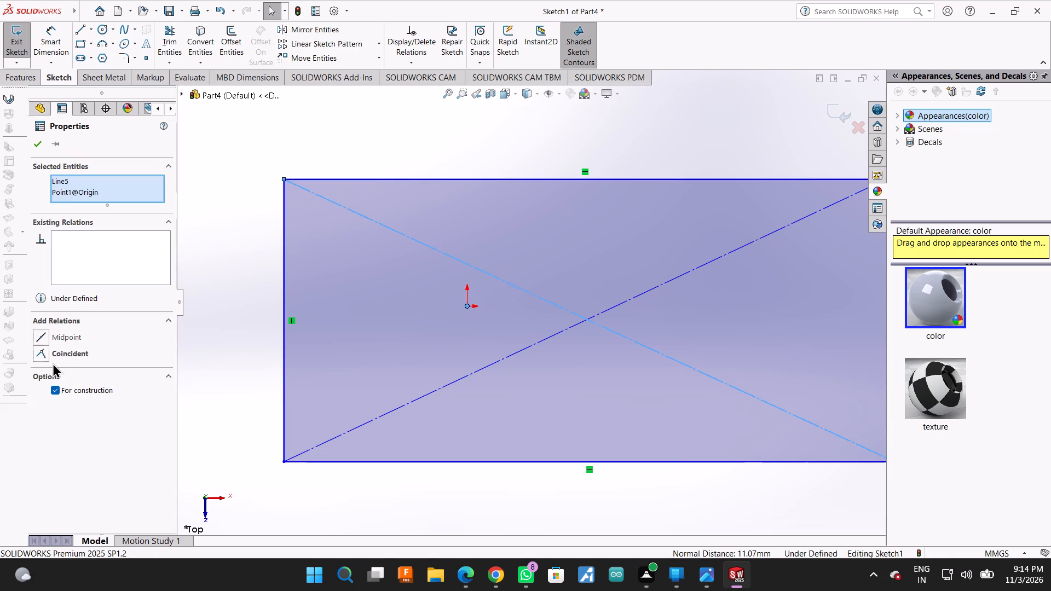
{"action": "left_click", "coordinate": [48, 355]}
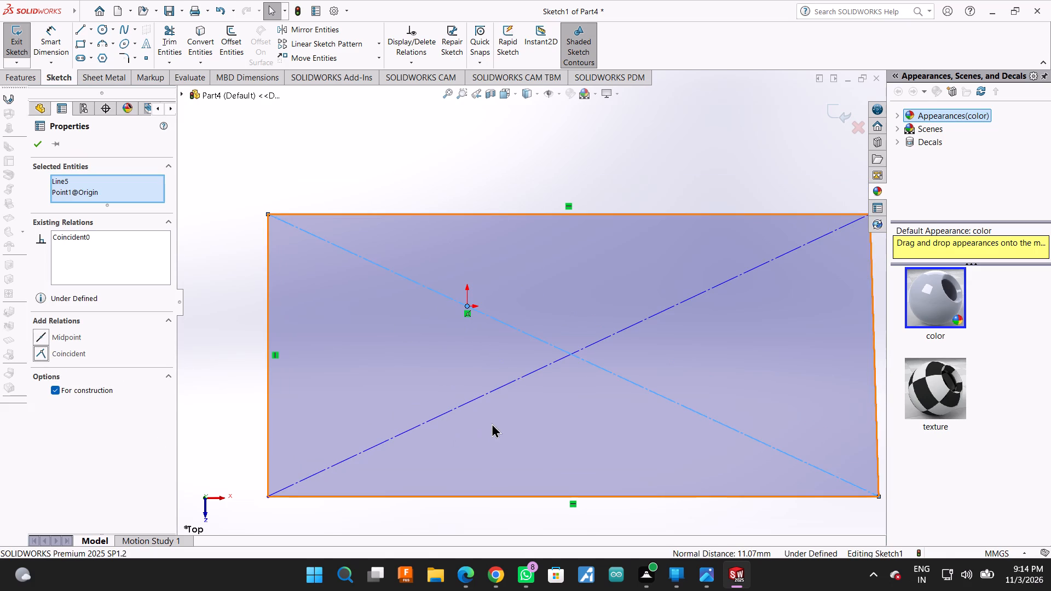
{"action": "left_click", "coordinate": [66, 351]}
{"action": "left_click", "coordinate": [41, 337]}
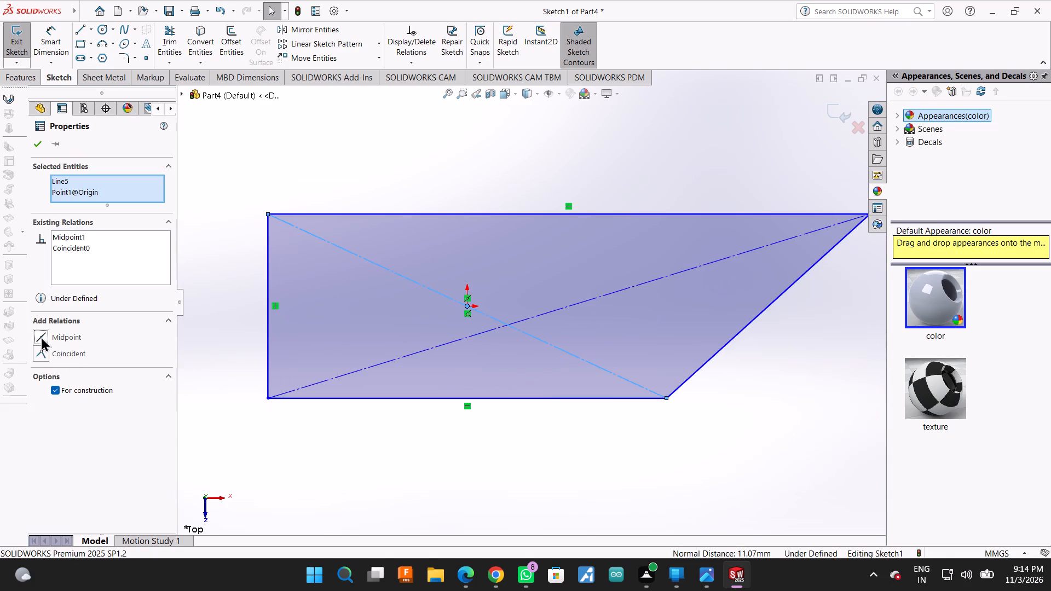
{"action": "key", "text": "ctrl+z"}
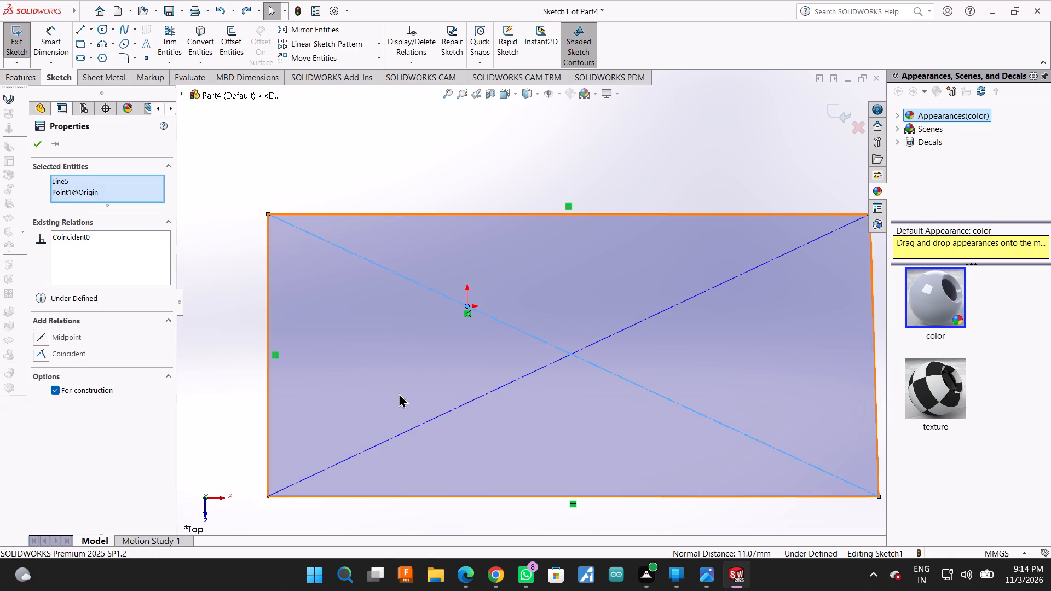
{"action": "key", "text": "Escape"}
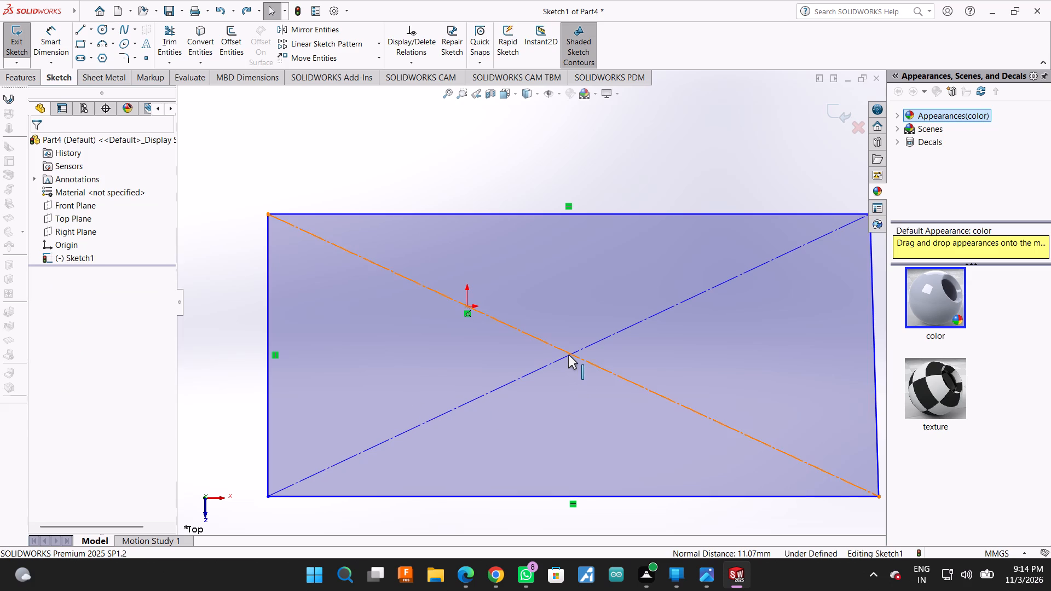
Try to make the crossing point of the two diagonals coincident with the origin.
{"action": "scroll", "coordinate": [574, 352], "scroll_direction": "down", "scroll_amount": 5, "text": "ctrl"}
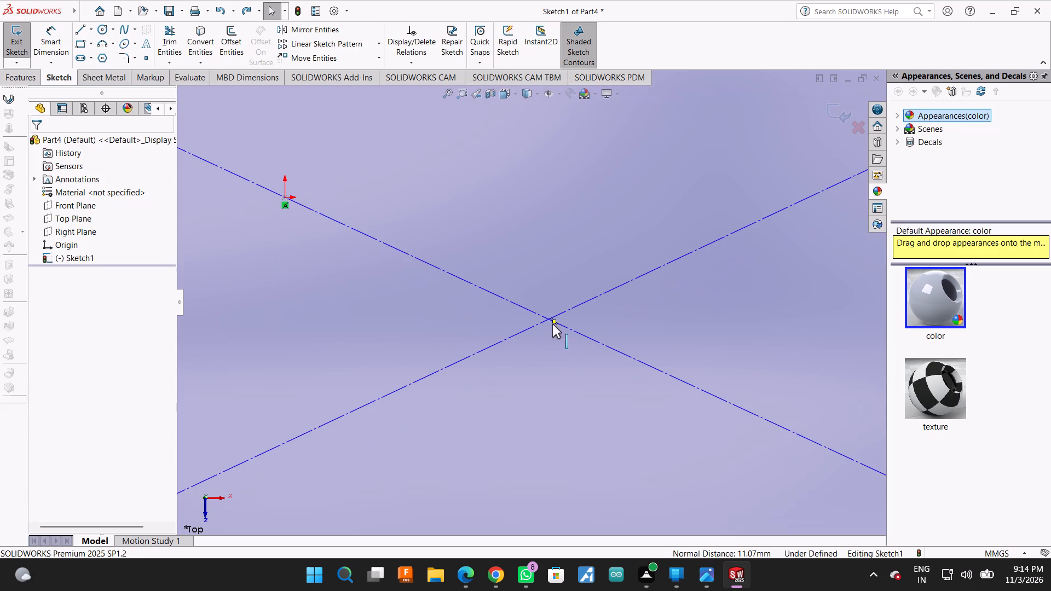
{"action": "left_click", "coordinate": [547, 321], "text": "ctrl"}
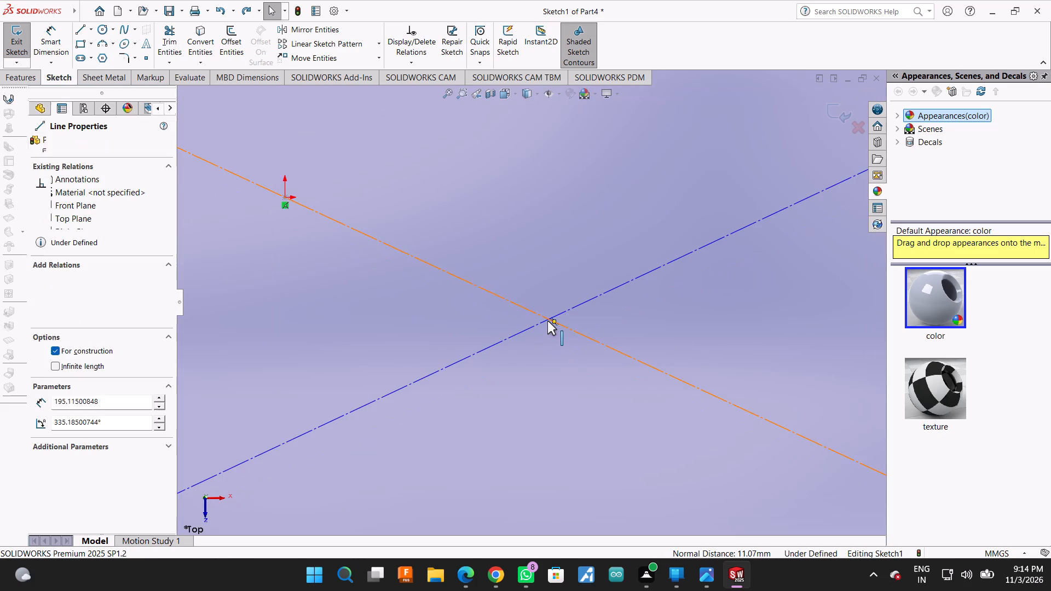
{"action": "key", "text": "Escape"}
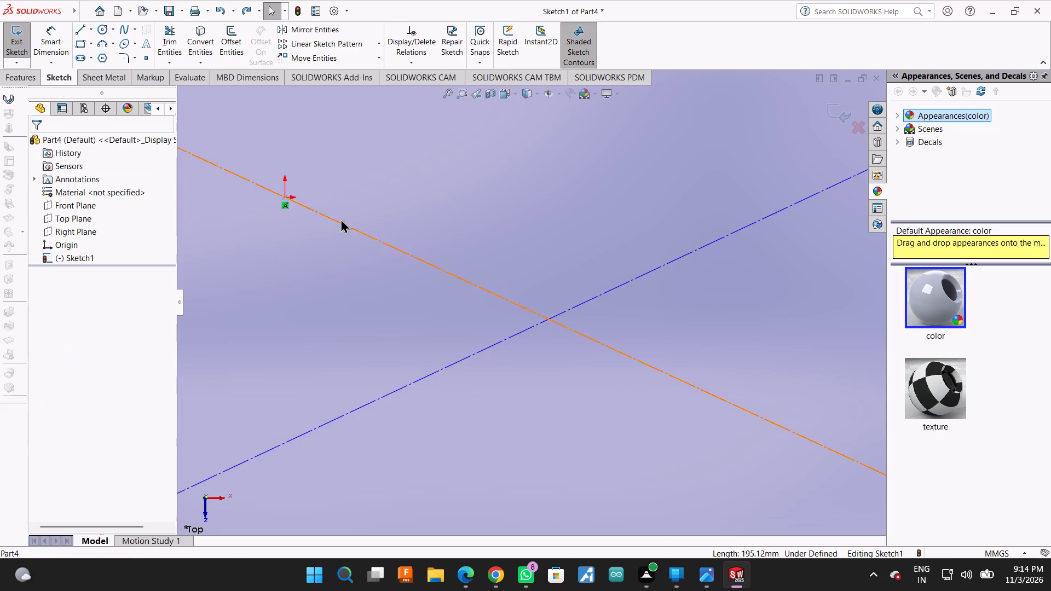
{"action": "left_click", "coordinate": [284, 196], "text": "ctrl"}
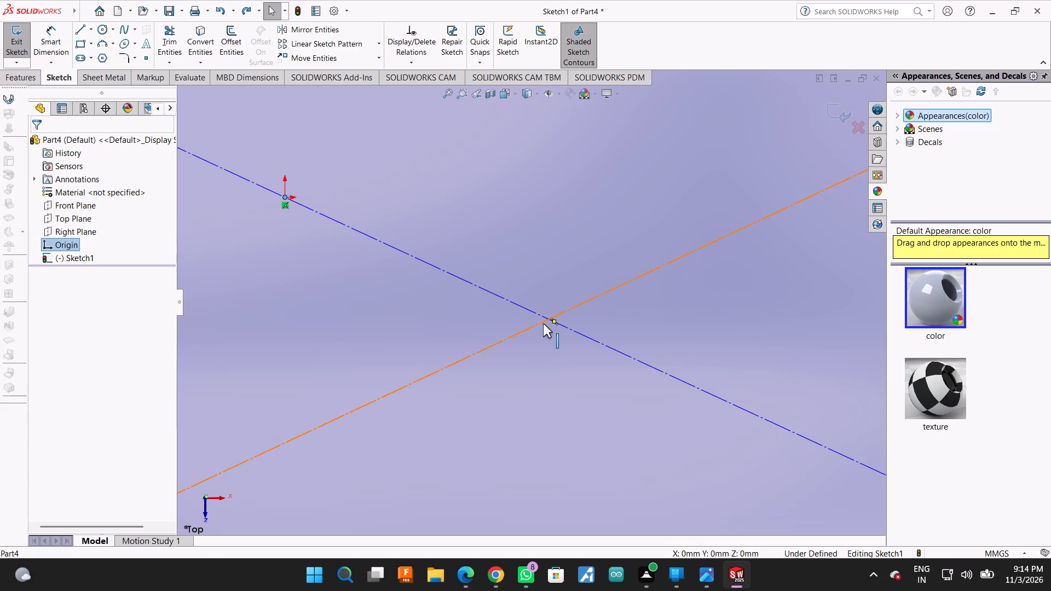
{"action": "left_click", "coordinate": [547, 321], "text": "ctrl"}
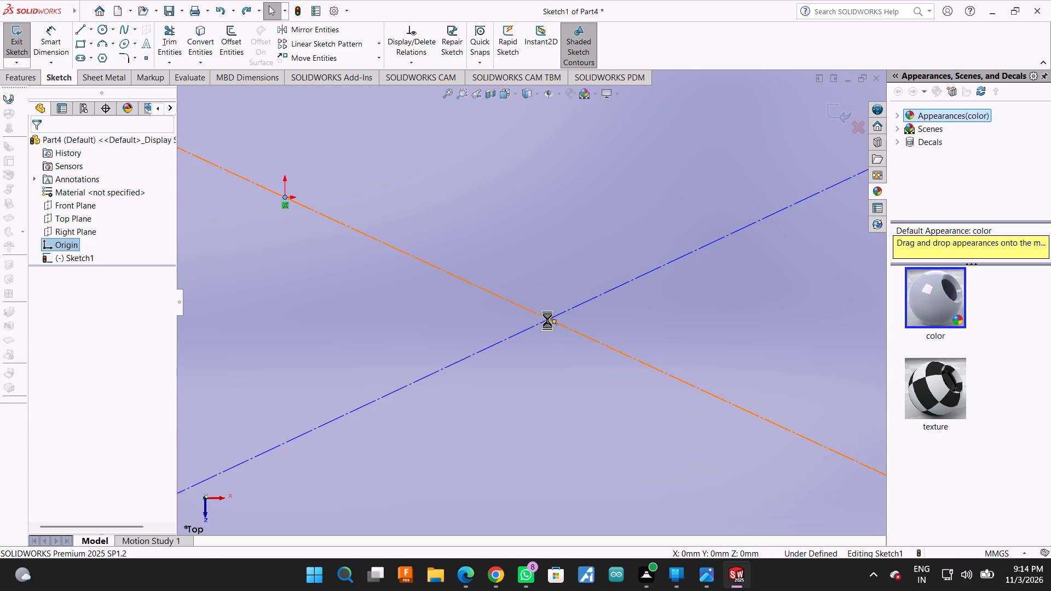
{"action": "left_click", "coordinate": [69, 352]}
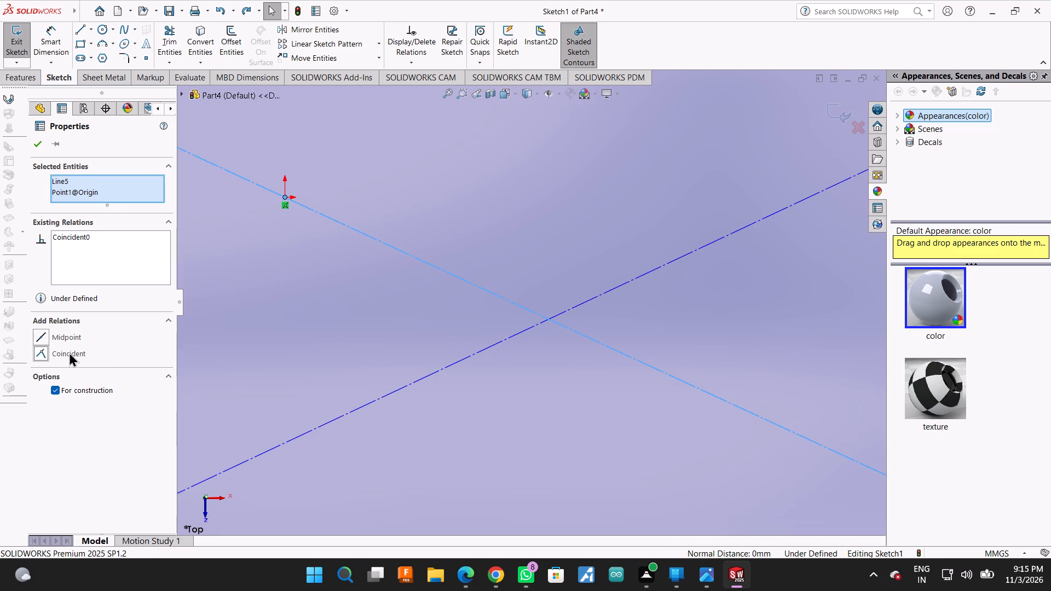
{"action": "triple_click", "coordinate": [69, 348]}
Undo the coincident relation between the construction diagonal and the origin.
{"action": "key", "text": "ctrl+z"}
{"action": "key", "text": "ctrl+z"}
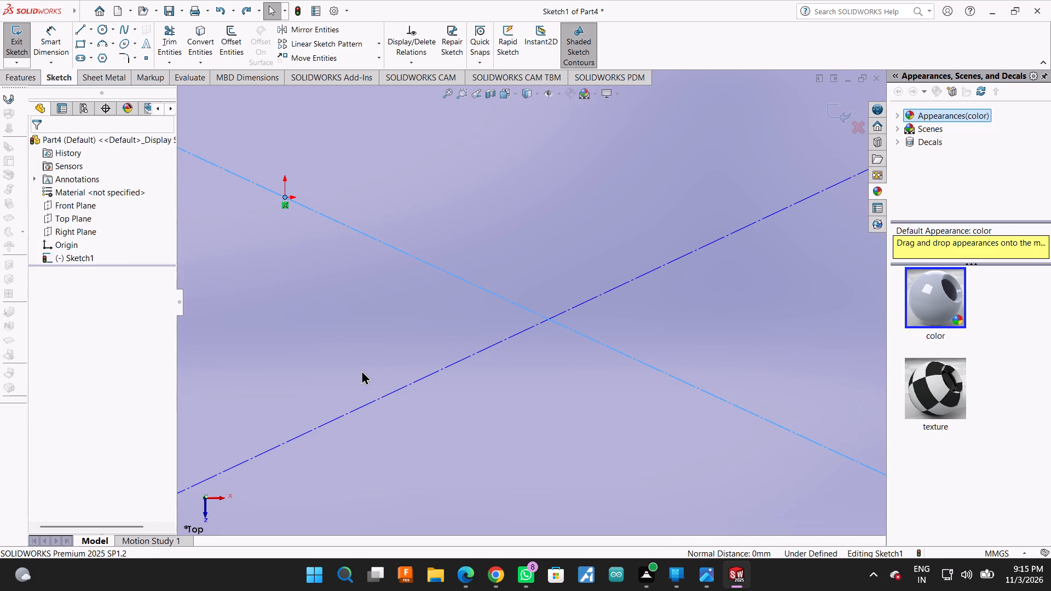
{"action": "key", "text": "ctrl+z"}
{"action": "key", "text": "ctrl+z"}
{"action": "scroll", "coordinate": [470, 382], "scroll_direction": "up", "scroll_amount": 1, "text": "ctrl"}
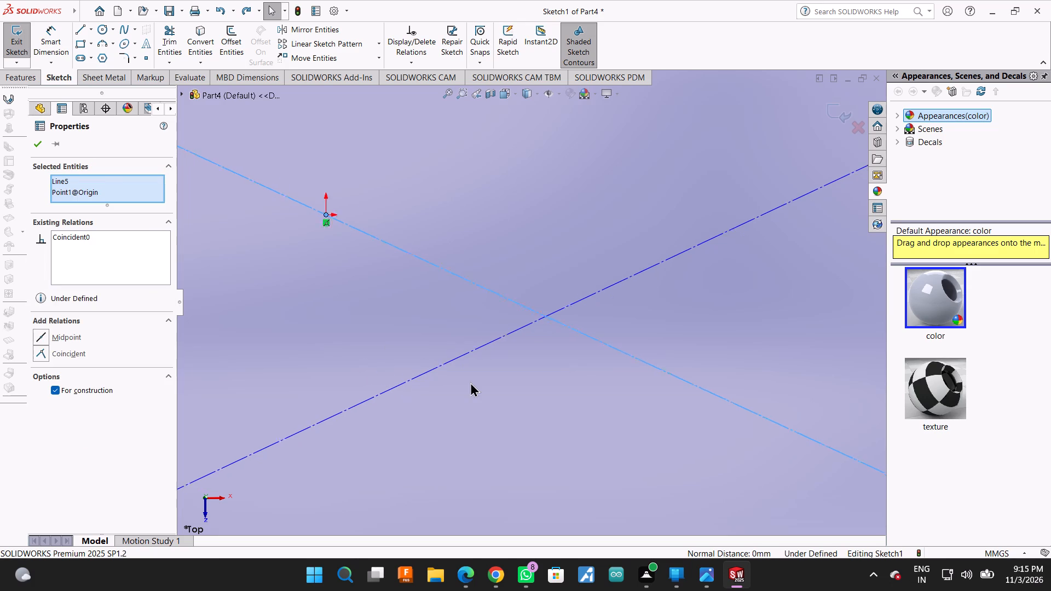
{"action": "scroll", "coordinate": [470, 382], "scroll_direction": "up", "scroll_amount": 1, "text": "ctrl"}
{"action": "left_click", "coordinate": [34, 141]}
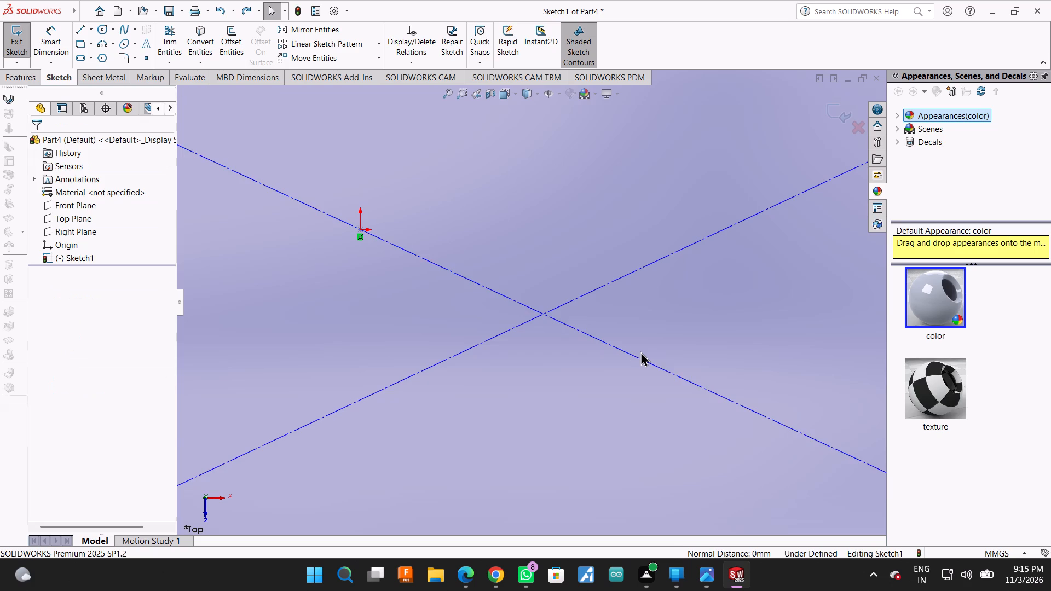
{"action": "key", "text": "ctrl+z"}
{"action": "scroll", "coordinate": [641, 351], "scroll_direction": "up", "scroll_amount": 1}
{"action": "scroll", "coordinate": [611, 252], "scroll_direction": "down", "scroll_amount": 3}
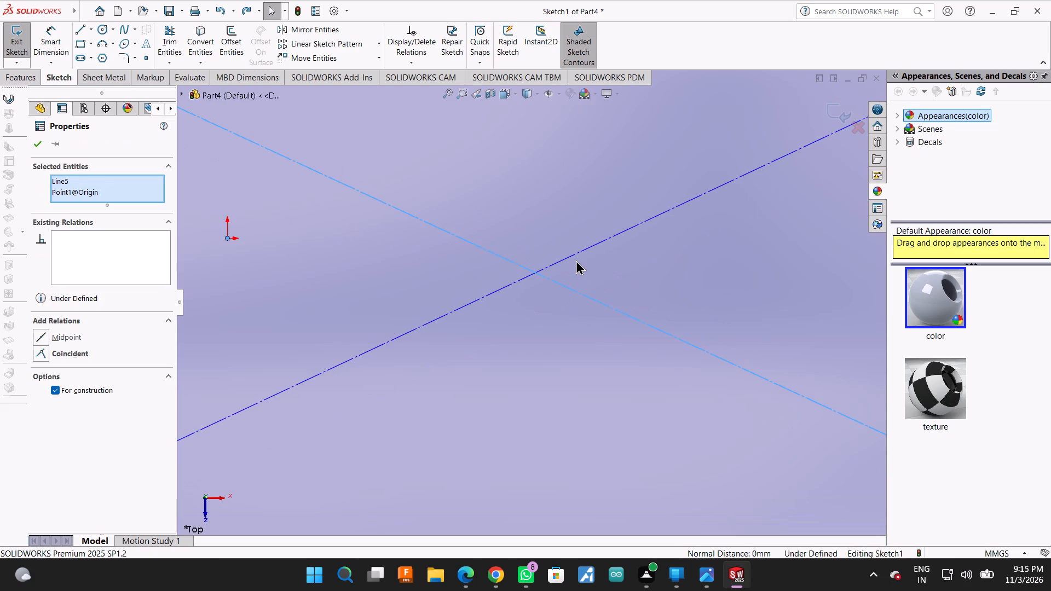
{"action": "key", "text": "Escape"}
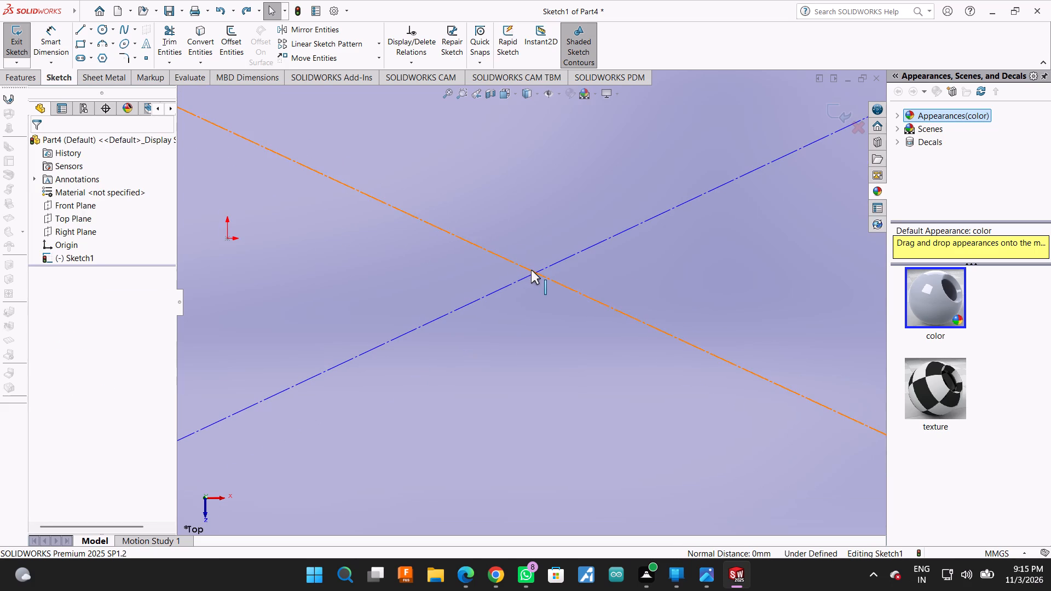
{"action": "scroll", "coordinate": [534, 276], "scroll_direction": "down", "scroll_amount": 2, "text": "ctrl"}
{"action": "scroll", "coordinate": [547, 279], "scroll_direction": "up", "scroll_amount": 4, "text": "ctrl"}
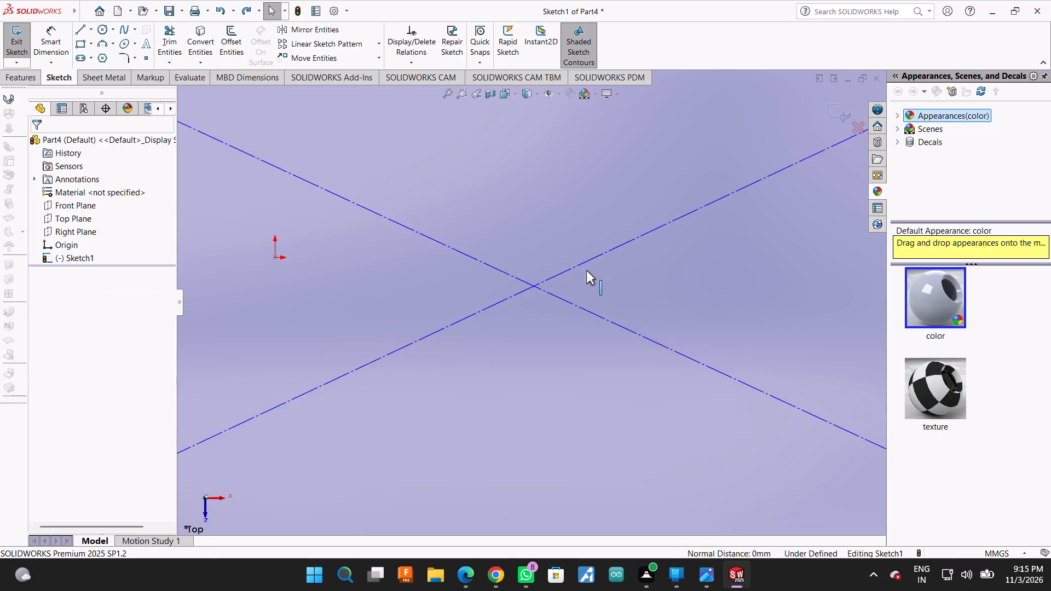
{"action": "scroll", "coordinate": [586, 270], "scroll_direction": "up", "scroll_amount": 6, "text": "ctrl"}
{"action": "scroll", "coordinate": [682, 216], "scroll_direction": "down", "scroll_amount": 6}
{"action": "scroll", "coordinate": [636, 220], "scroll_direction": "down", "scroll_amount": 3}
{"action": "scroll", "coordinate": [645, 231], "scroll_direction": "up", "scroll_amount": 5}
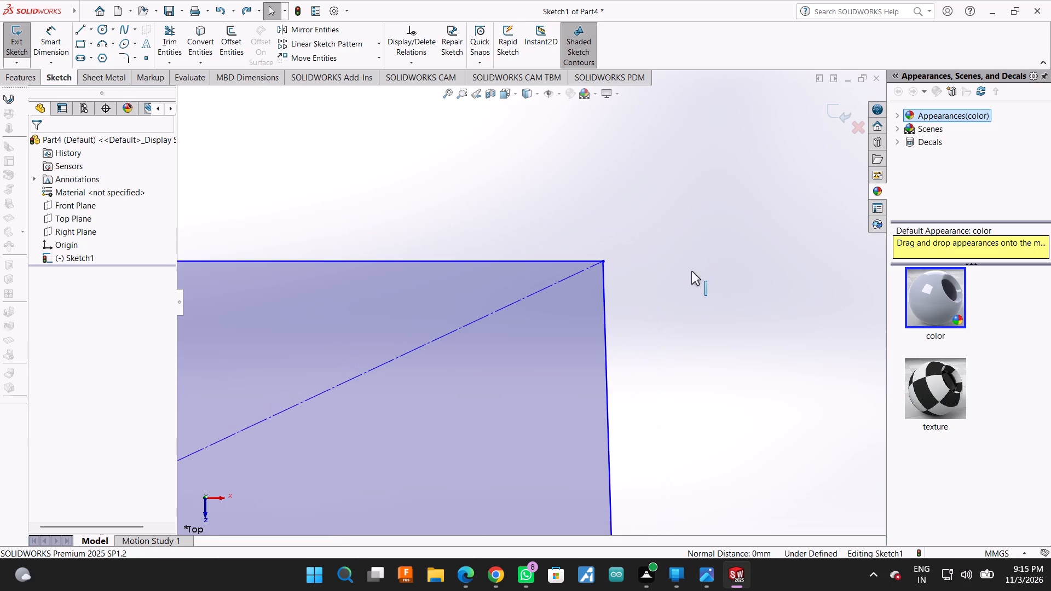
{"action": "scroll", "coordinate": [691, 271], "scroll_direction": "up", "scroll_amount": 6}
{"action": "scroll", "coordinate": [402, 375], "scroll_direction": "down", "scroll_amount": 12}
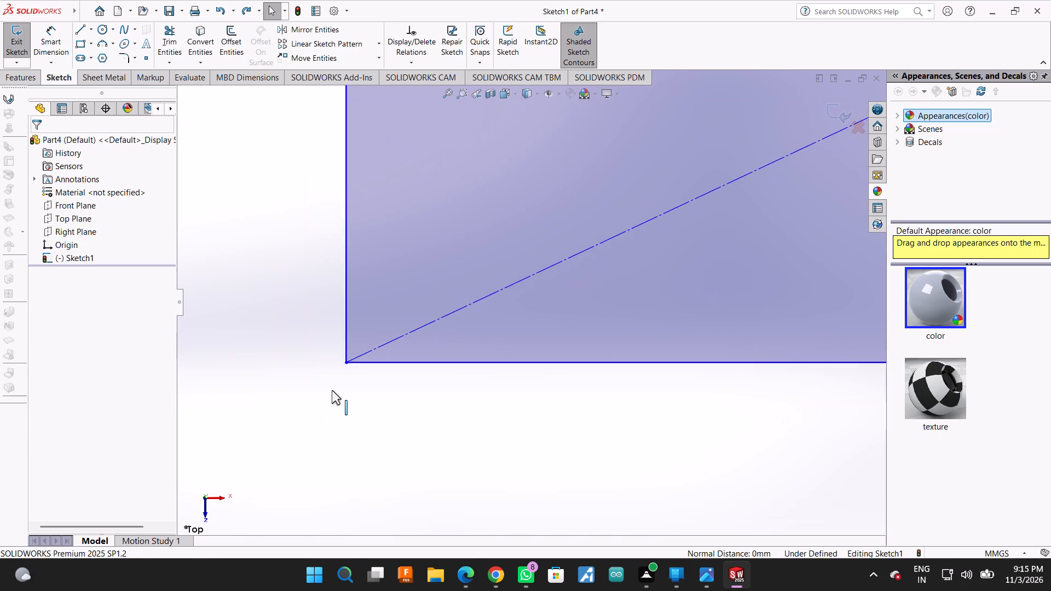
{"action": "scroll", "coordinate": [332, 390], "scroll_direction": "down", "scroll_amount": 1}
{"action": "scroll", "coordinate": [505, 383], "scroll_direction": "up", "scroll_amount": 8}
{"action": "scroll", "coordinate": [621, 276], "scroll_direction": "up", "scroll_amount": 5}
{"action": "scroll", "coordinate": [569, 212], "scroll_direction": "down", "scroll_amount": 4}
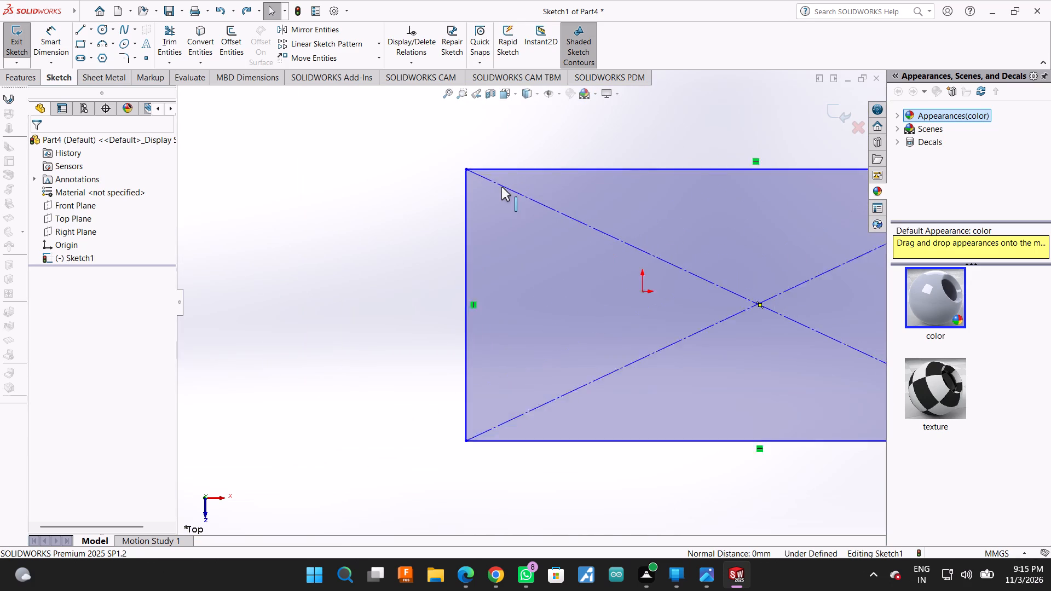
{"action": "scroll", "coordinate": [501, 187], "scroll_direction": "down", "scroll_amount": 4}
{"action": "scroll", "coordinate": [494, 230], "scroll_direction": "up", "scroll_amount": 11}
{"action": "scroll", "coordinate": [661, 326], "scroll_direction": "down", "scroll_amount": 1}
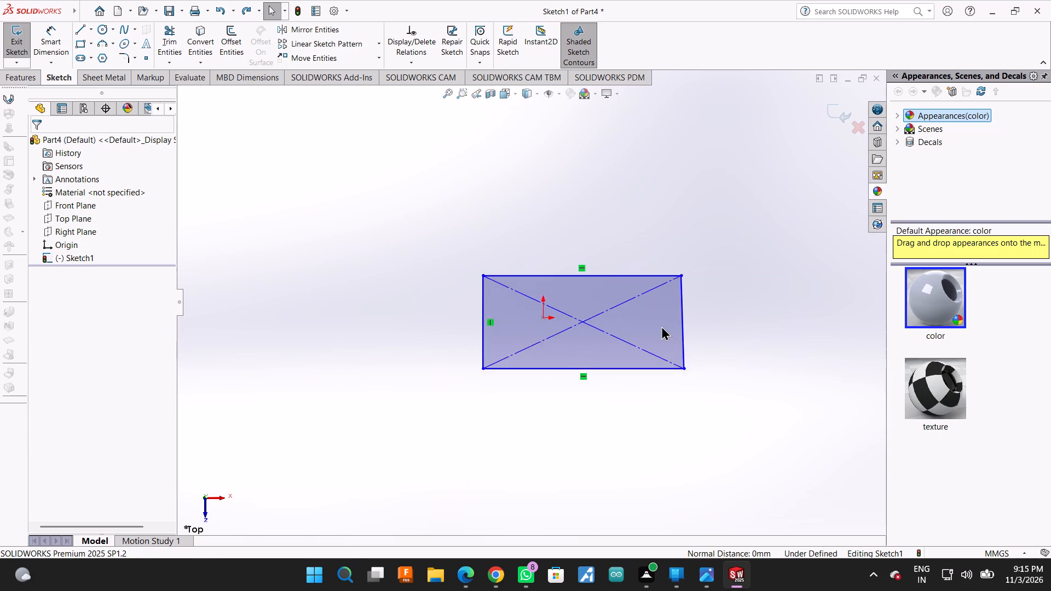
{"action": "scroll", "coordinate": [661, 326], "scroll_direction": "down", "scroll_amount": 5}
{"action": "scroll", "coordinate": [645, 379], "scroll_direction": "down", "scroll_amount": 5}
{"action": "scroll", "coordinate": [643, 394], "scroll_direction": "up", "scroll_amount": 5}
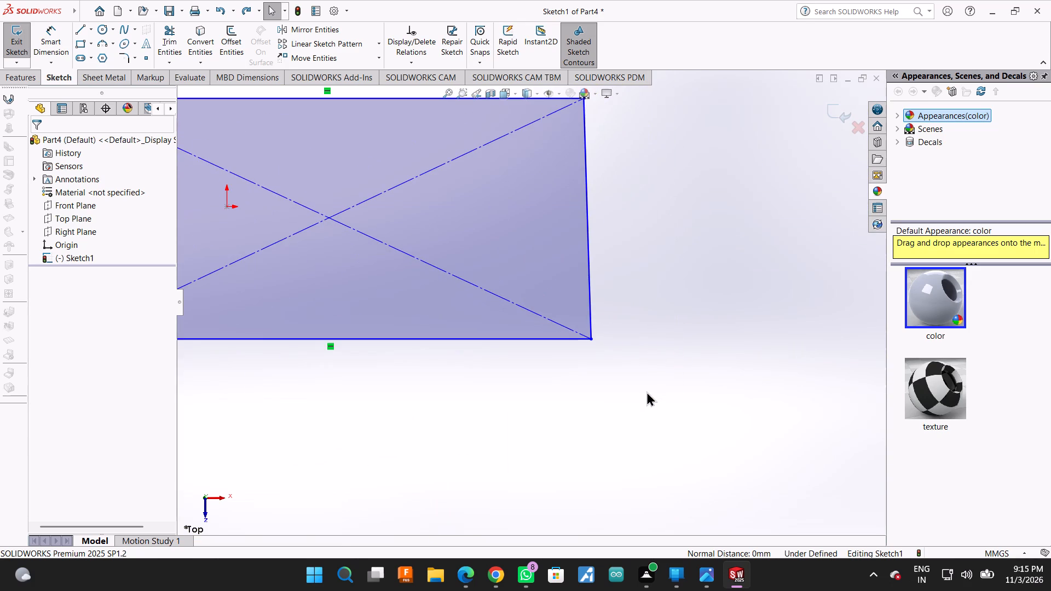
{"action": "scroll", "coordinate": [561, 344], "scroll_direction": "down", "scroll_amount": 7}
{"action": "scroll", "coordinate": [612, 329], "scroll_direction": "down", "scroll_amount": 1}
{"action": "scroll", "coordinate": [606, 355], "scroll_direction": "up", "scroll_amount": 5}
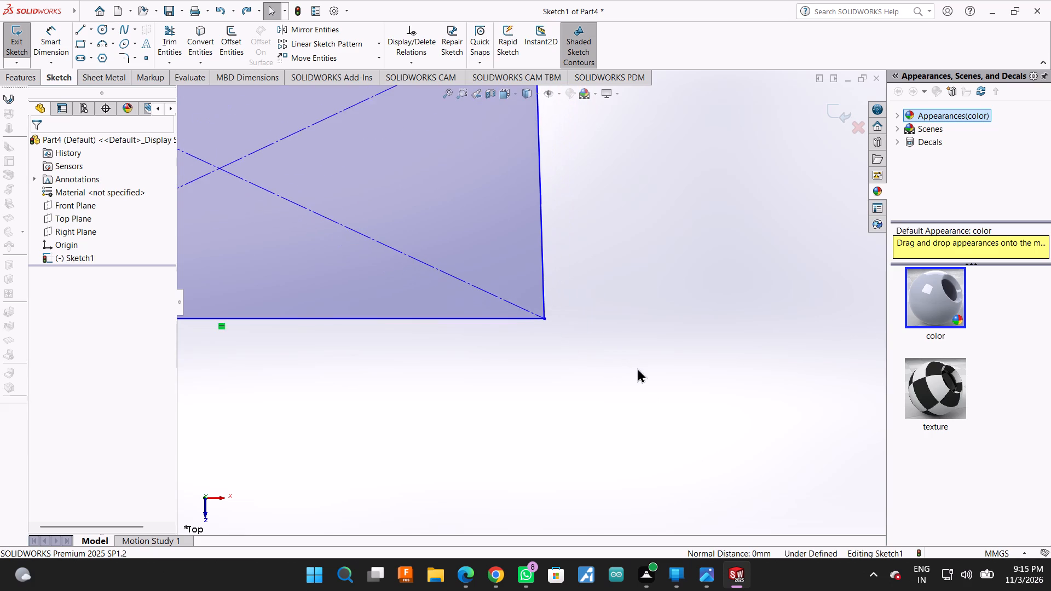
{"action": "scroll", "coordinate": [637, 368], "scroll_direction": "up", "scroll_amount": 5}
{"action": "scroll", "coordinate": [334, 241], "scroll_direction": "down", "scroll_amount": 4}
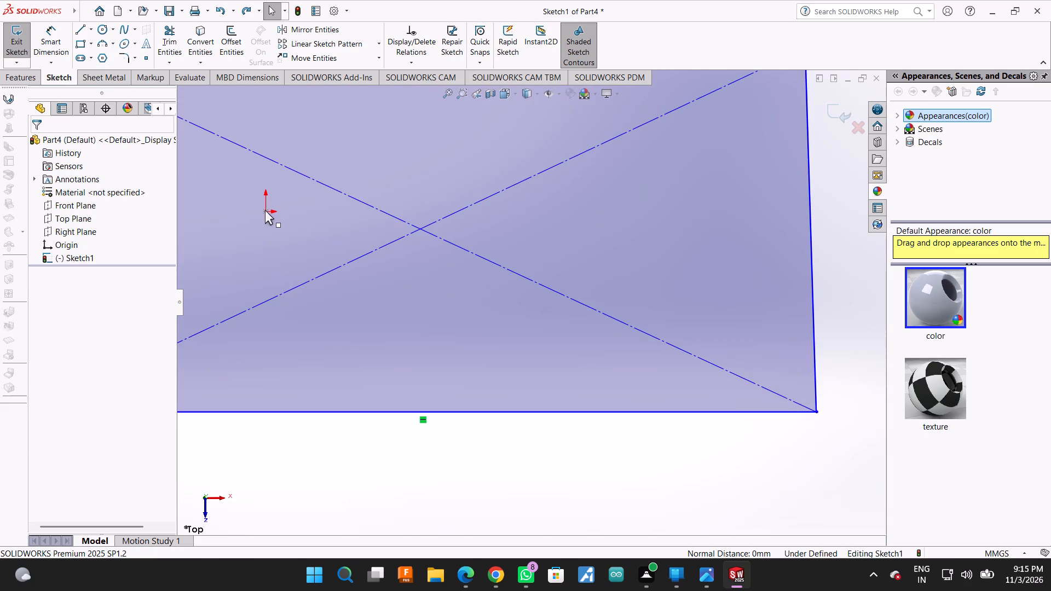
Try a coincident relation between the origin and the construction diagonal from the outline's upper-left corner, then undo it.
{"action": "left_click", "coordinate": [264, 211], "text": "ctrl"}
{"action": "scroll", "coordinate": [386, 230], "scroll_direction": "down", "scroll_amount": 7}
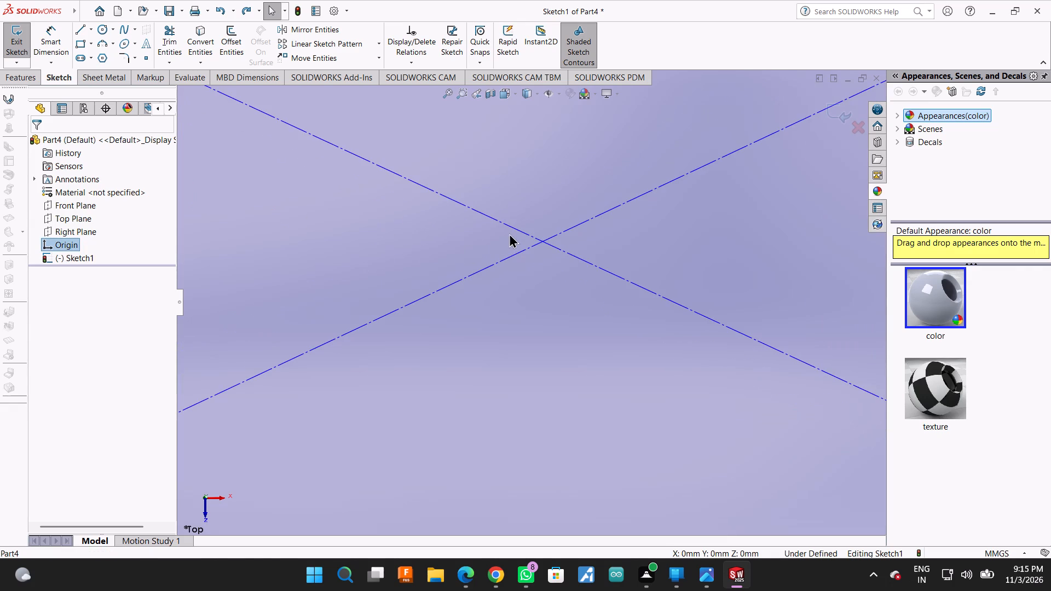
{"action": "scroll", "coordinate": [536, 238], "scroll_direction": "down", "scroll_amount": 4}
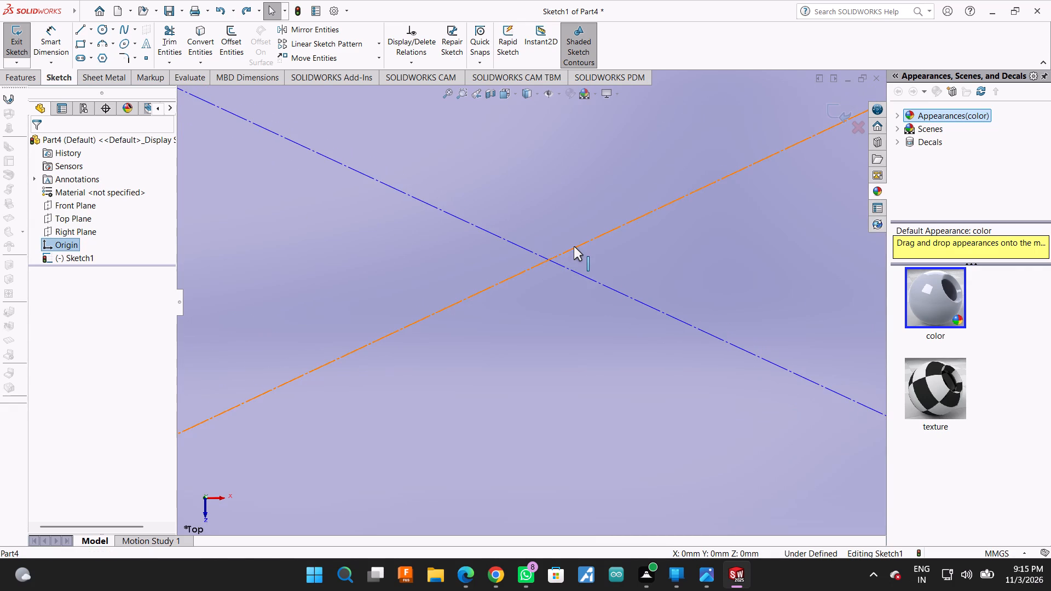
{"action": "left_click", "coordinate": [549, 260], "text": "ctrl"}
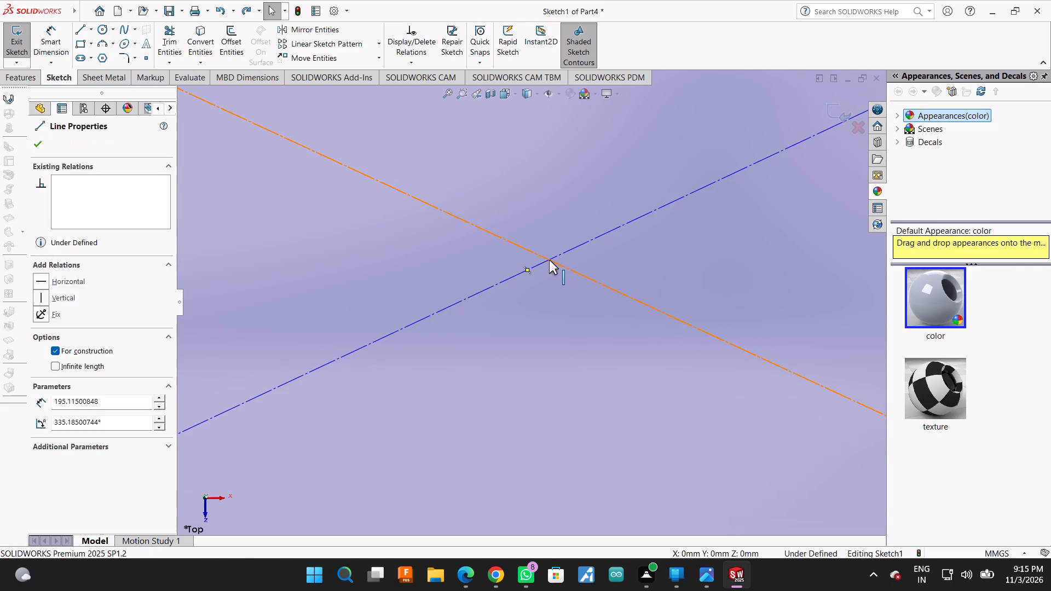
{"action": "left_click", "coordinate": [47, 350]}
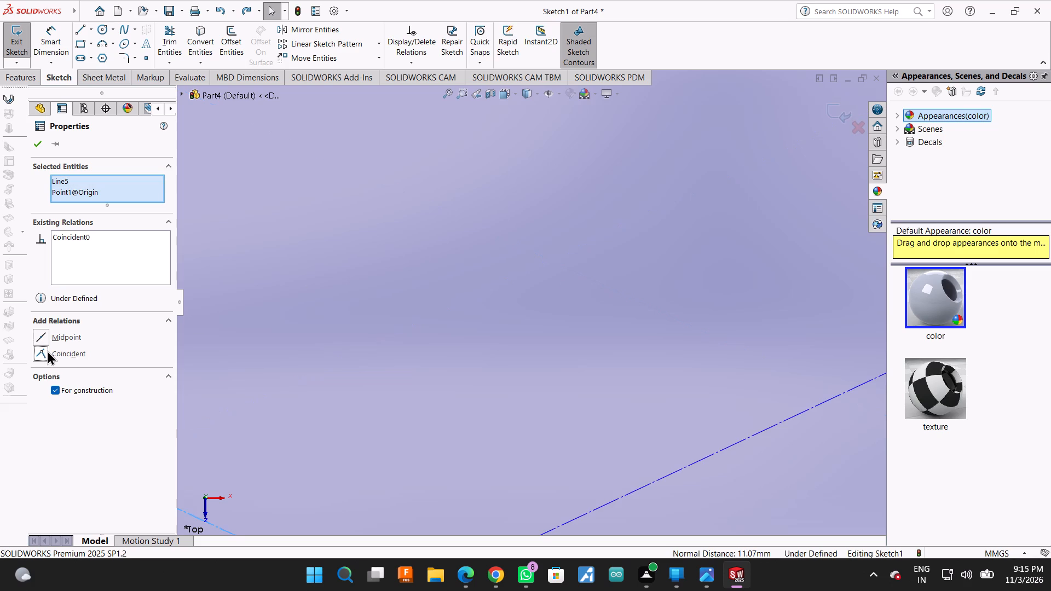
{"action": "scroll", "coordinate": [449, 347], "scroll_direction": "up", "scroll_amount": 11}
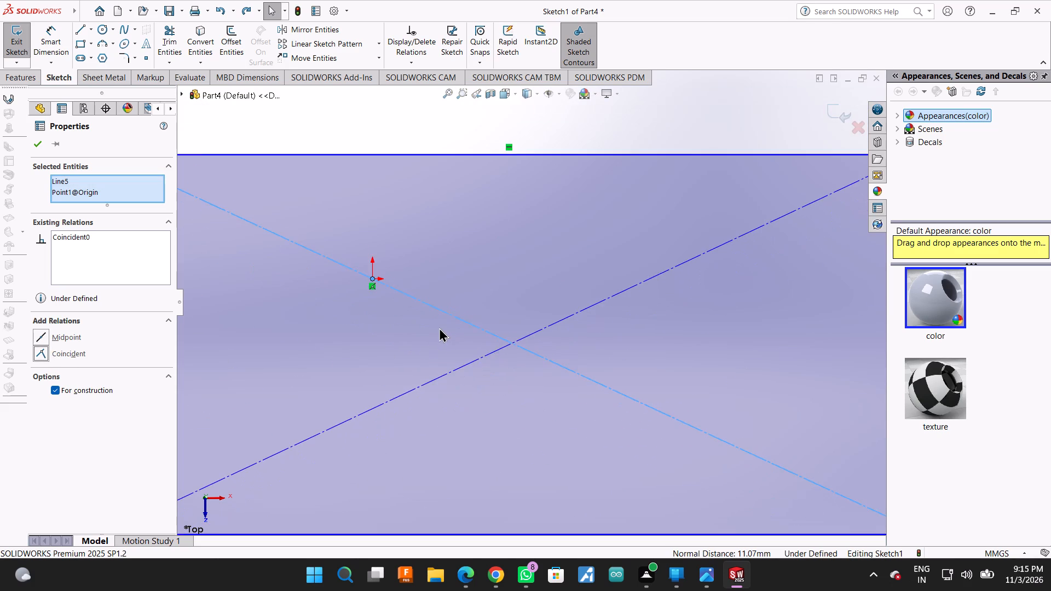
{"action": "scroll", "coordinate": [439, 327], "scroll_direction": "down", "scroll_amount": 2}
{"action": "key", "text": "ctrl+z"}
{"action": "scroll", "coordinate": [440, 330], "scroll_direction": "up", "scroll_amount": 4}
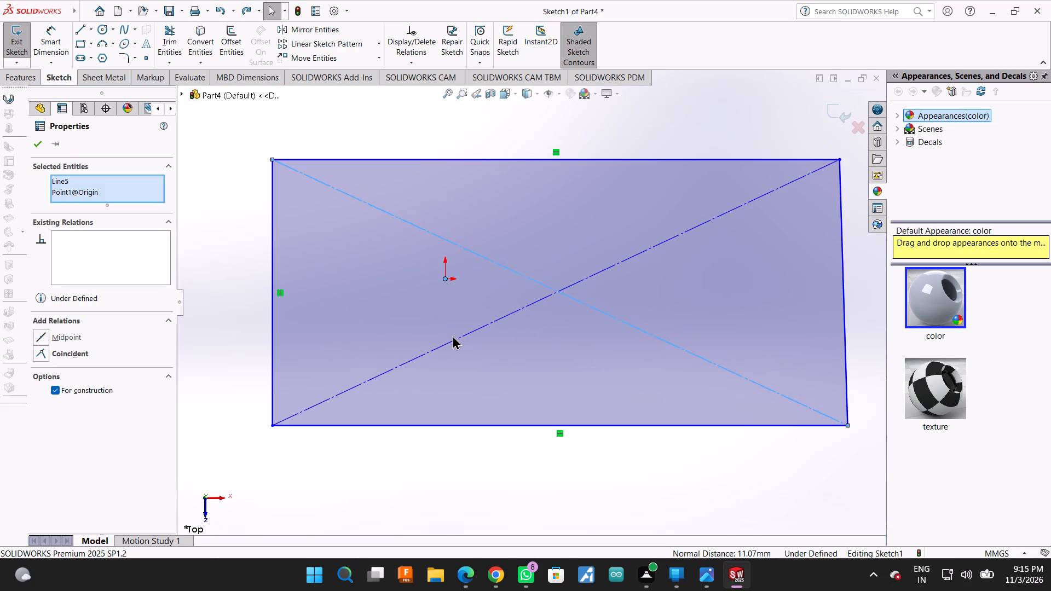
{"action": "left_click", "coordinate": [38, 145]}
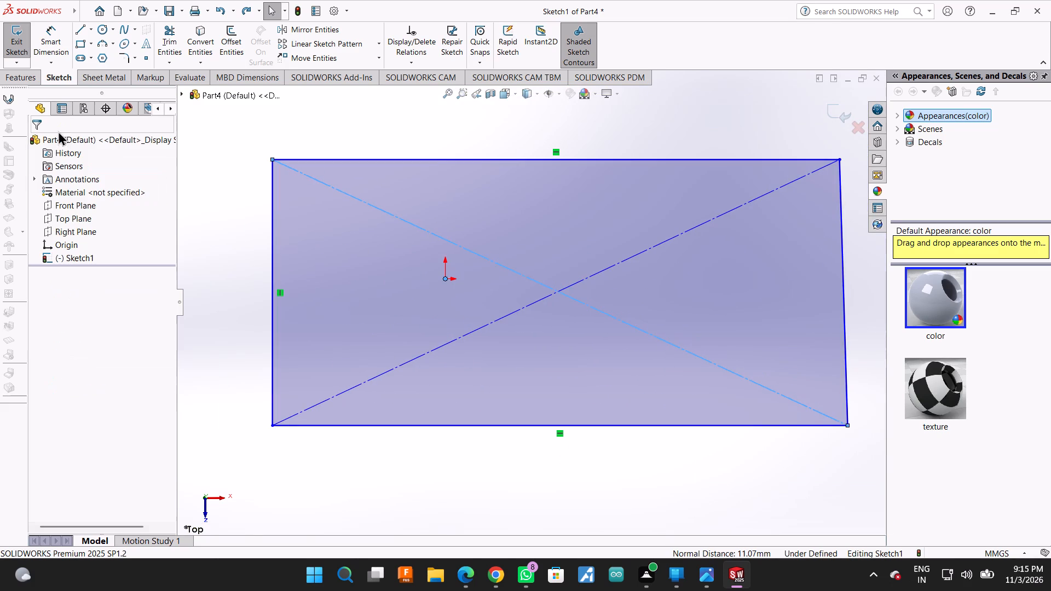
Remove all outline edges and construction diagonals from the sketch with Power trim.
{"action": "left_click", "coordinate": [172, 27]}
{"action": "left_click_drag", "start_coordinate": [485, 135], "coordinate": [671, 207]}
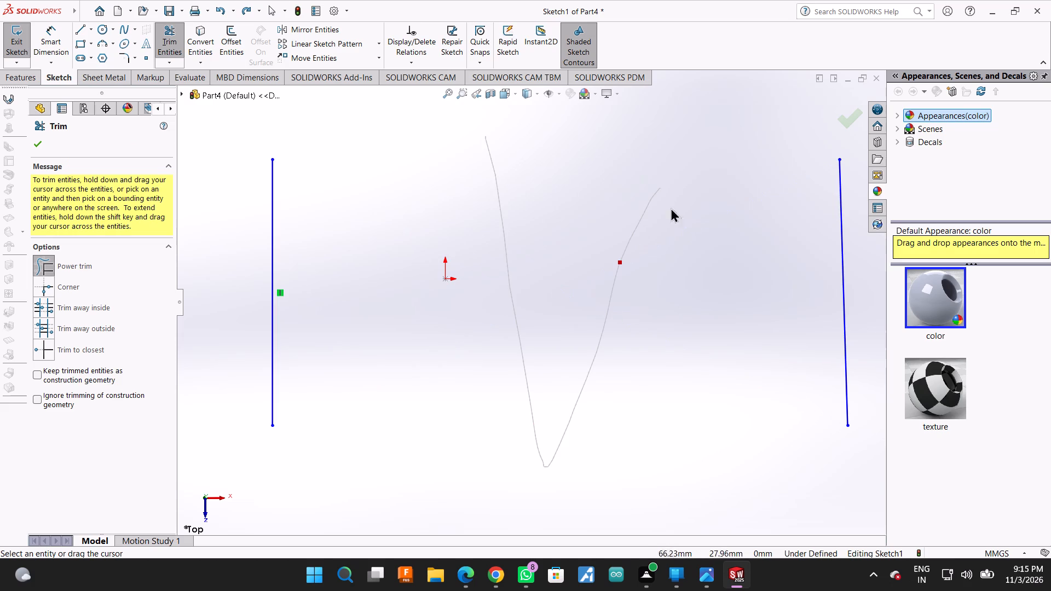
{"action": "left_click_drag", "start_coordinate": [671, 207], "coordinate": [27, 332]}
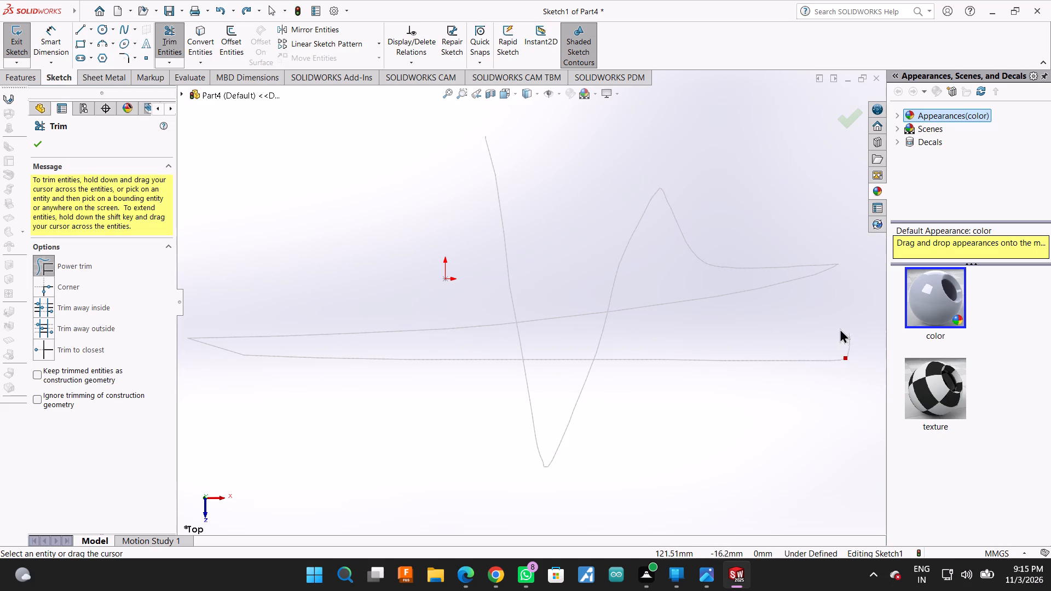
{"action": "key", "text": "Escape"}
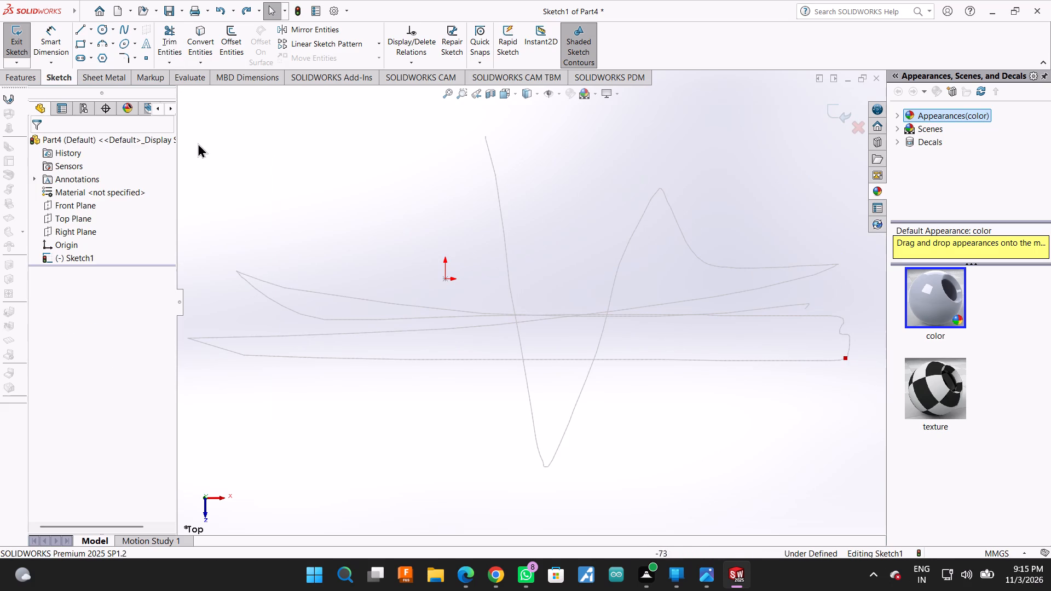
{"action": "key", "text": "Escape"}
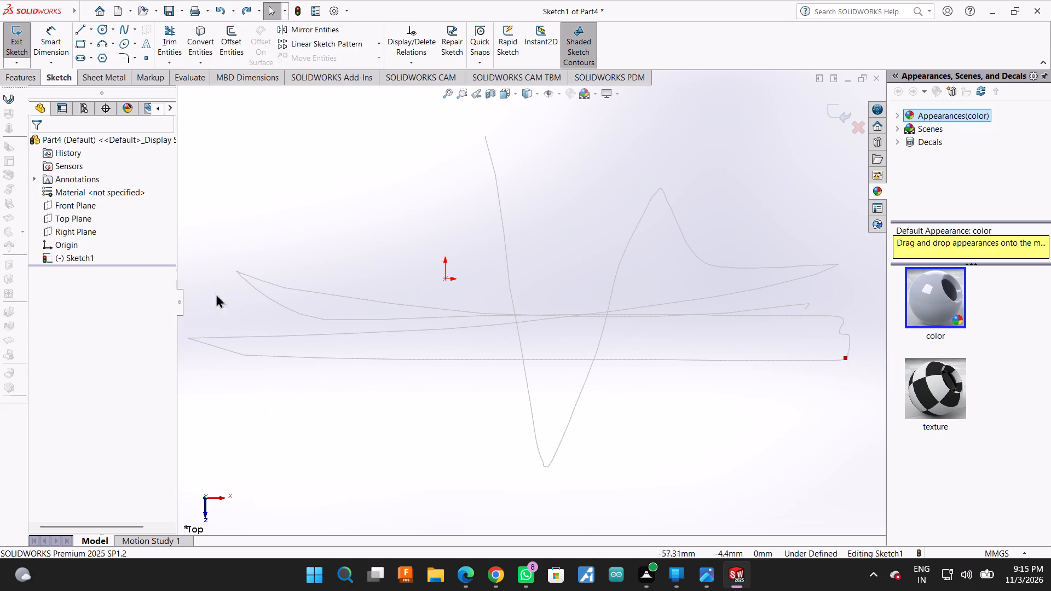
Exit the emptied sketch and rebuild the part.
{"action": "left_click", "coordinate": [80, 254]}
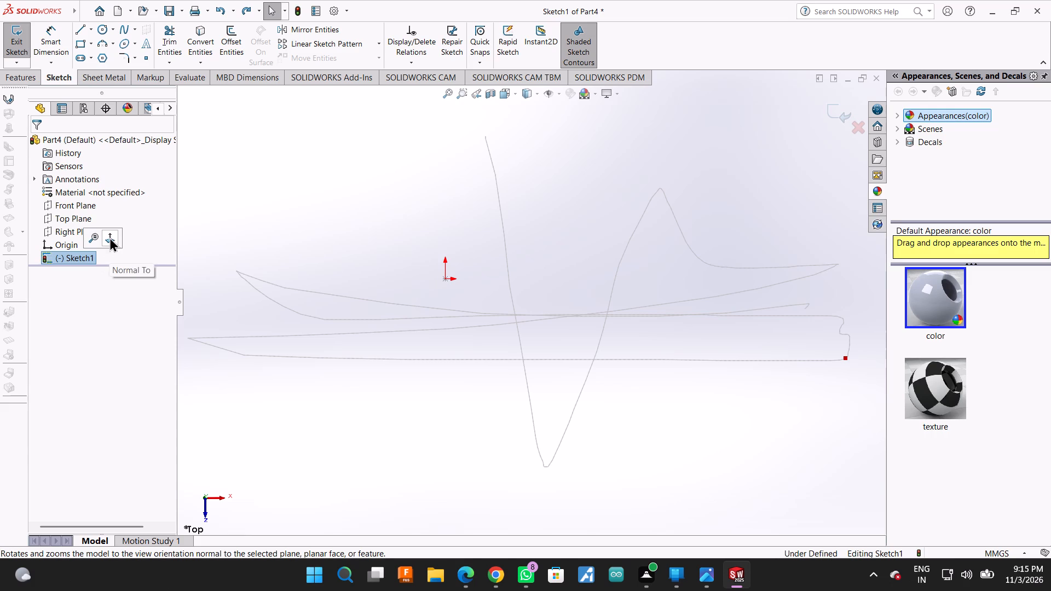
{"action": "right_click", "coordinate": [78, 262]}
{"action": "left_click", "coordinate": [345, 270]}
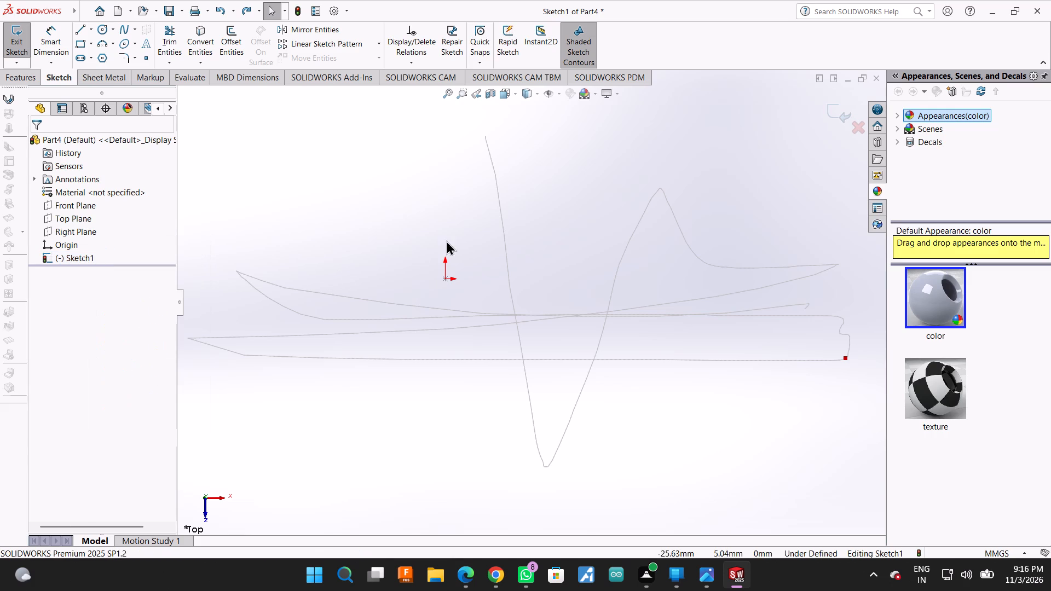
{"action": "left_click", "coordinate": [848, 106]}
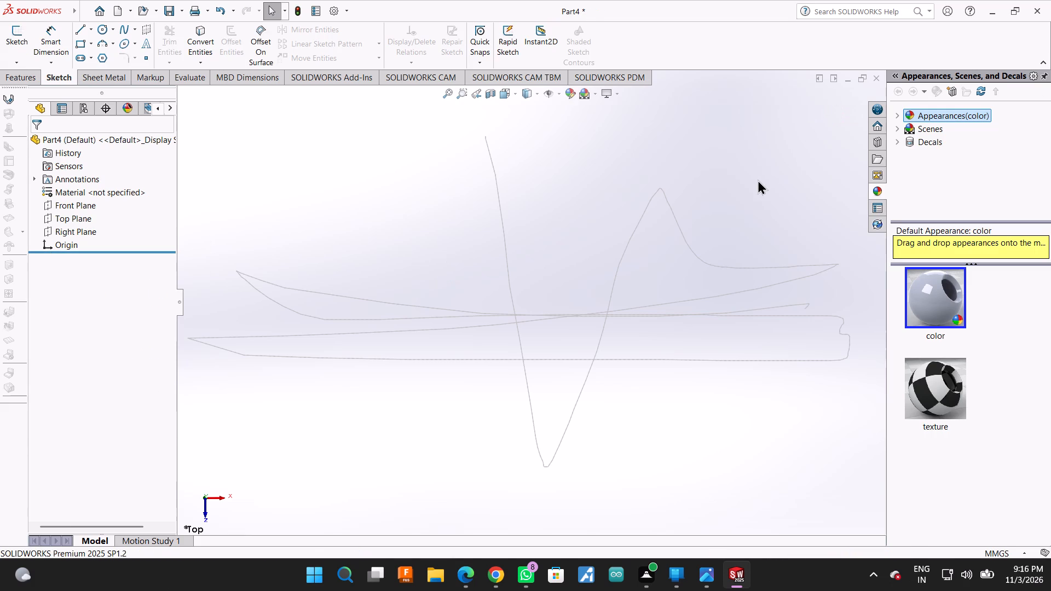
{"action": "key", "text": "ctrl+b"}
Create a new part document and set its unit system to MMGS.
{"action": "key", "text": "ctrl+n"}
{"action": "left_click", "coordinate": [456, 427]}
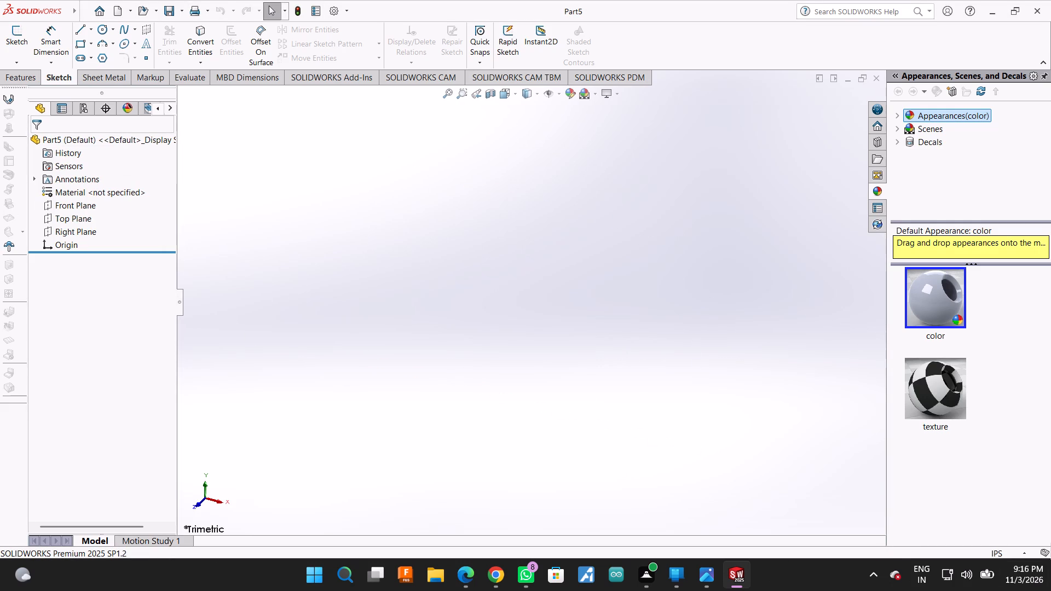
{"action": "left_click", "coordinate": [981, 558]}
{"action": "left_click", "coordinate": [945, 505]}
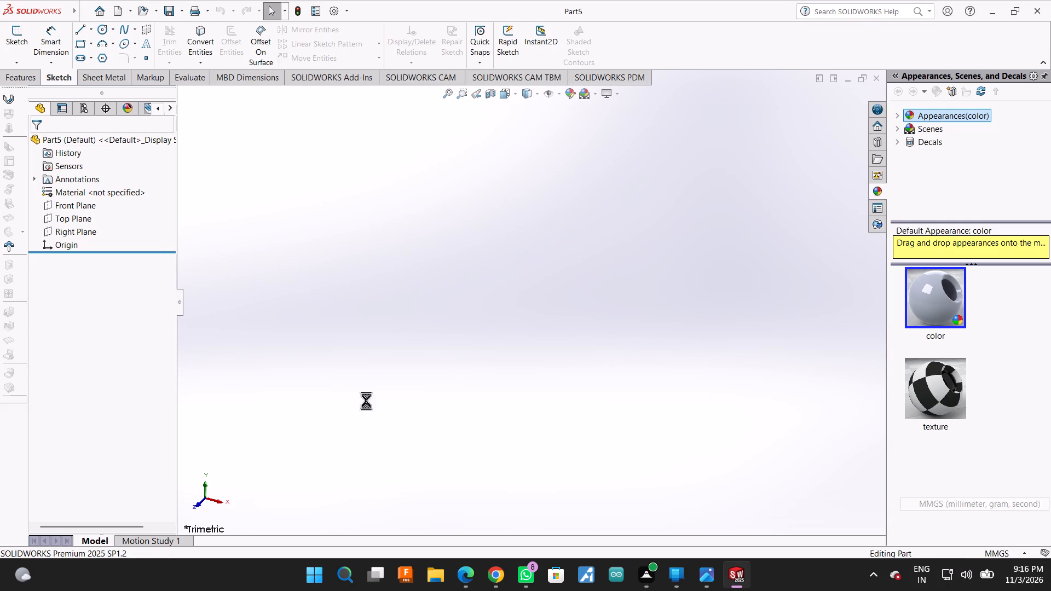
{"action": "left_click", "coordinate": [635, 30]}
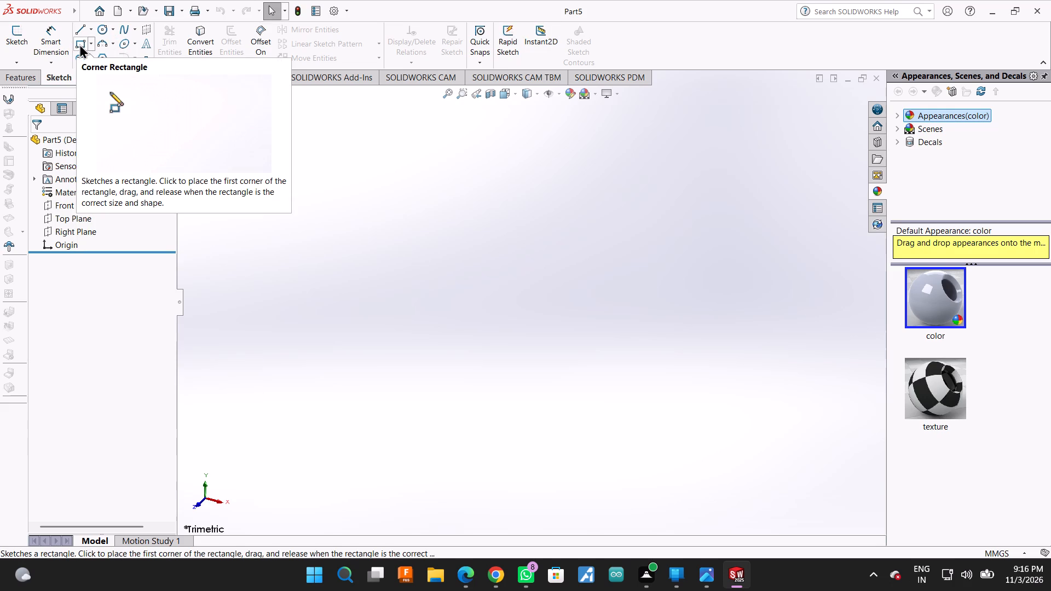
Sketch a center rectangle about 141 mm wide and 78 mm high on the Top Plane, centred on the origin.
{"action": "left_click", "coordinate": [91, 44]}
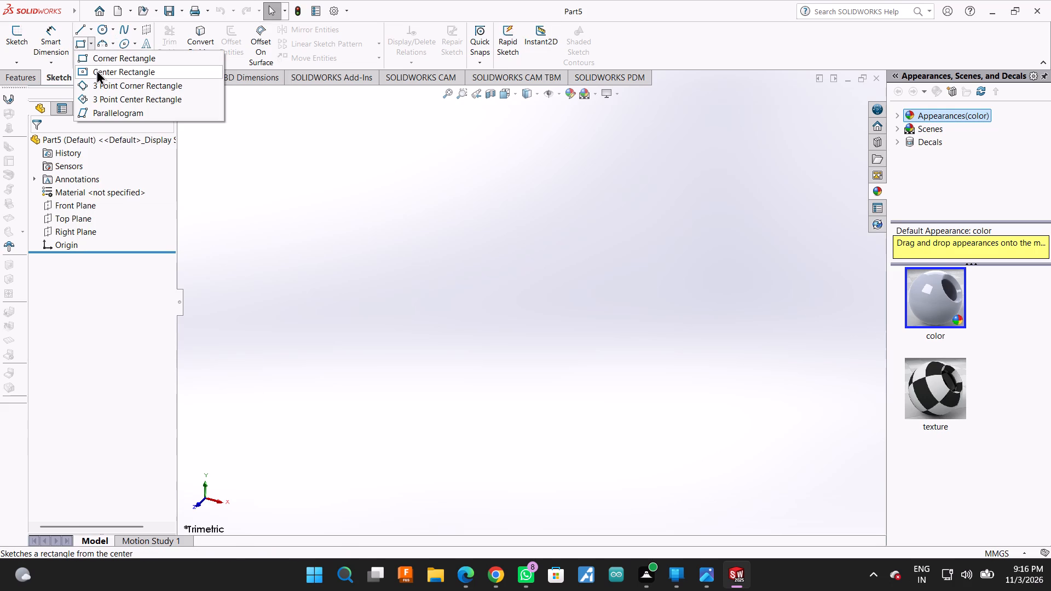
{"action": "left_click", "coordinate": [96, 71]}
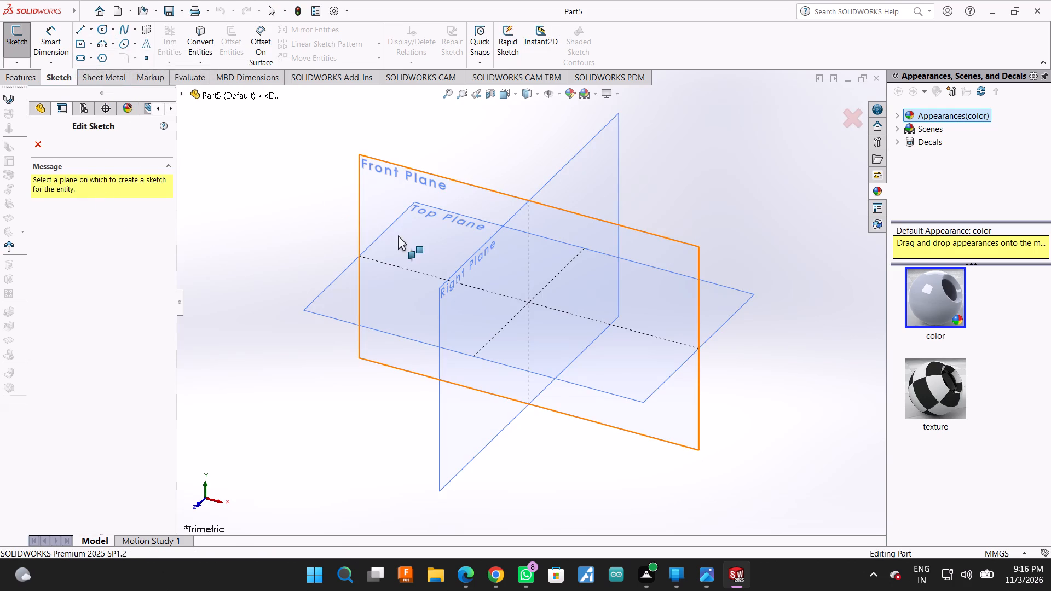
{"action": "left_click", "coordinate": [709, 308]}
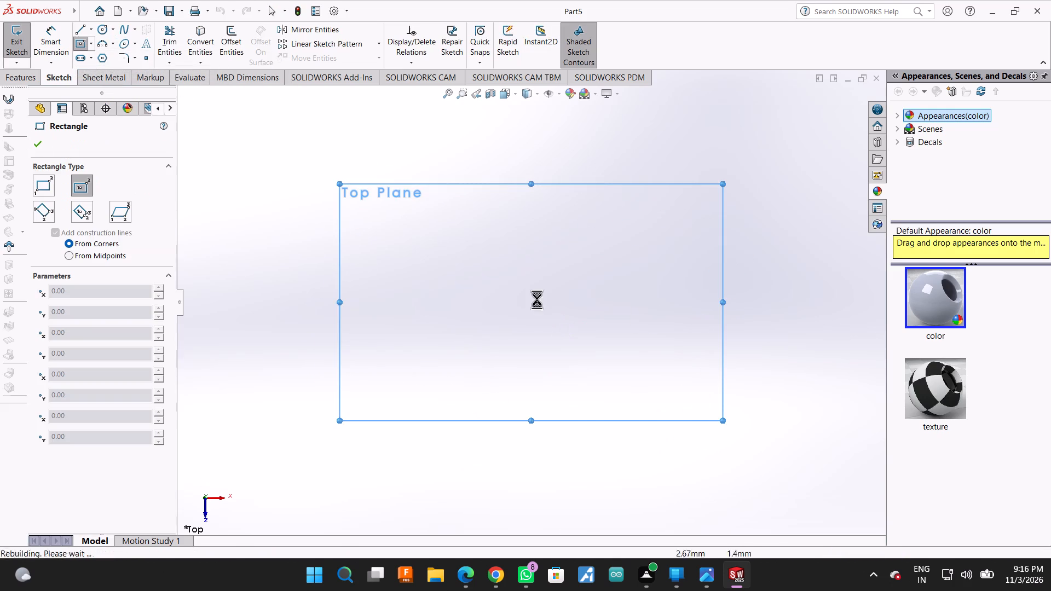
{"action": "left_click", "coordinate": [533, 305]}
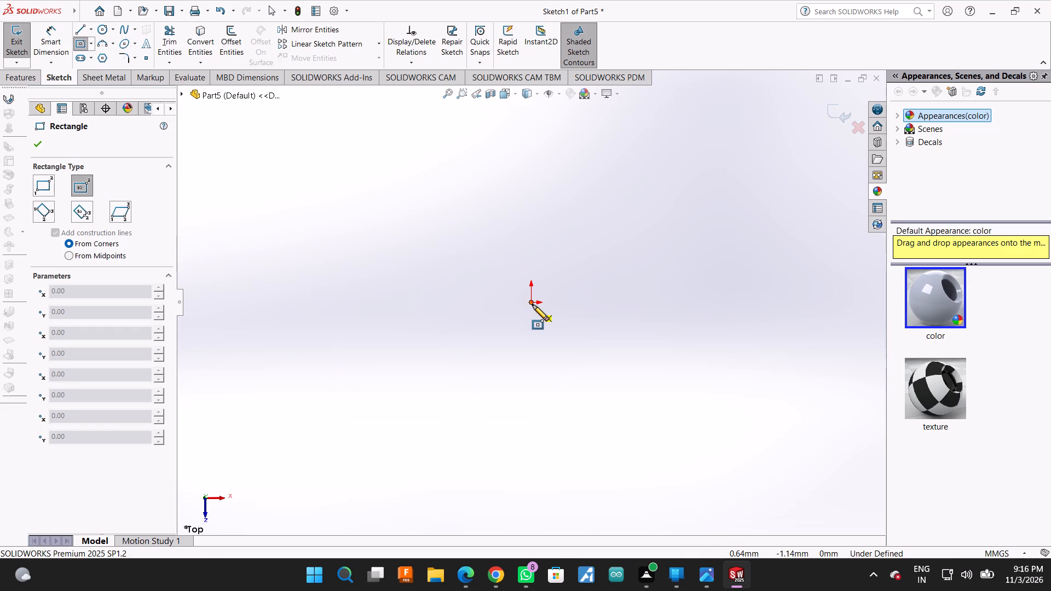
{"action": "left_click", "coordinate": [683, 386]}
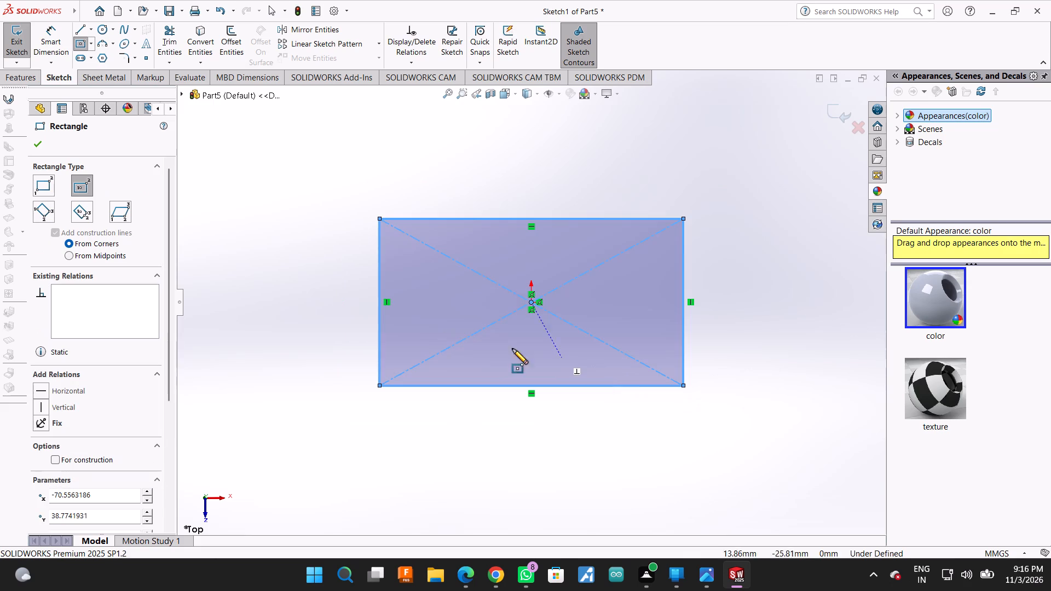
{"action": "left_click", "coordinate": [33, 143]}
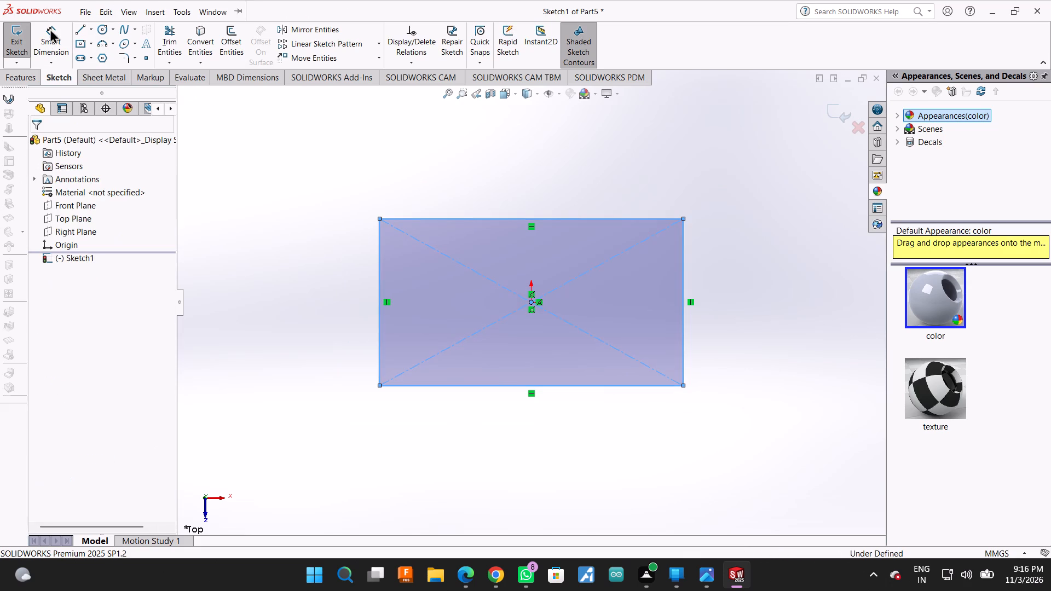
Dimension the center rectangle with Smart Dimension, setting its height to 50 mm and its width to 60 mm.
{"action": "left_click", "coordinate": [50, 38]}
{"action": "left_click_drag", "start_coordinate": [381, 287], "coordinate": [374, 287]}
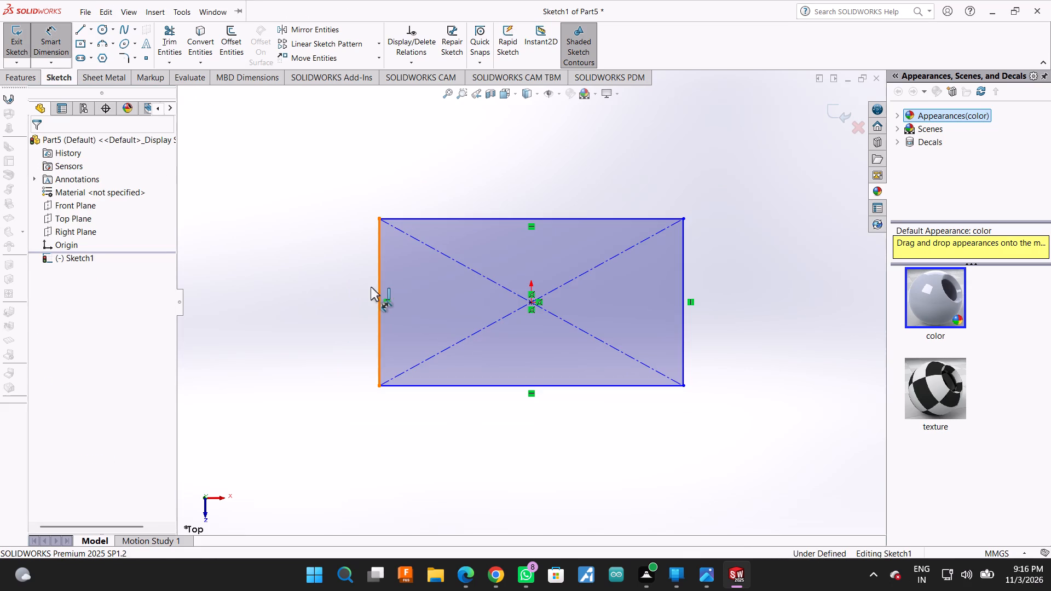
{"action": "left_click", "coordinate": [329, 293]}
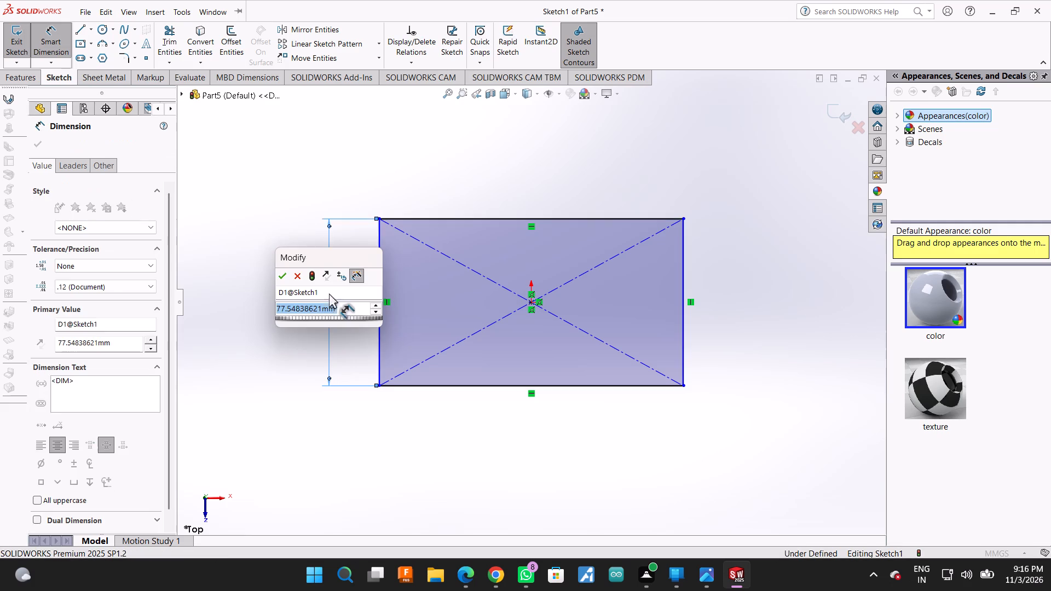
{"action": "type", "text": "50"}
{"action": "key", "text": "Return"}
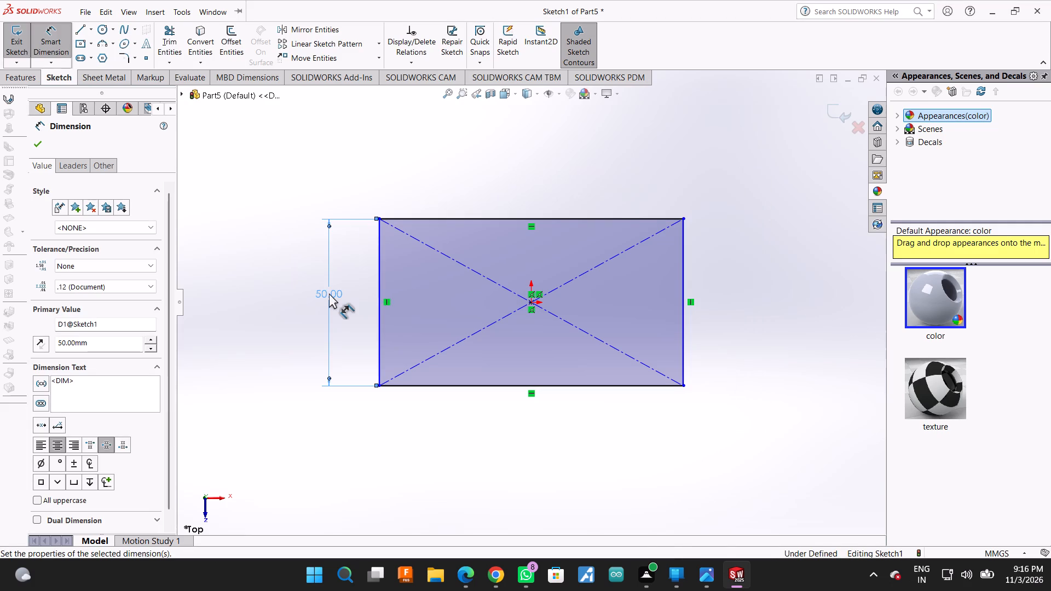
{"action": "left_click", "coordinate": [544, 385]}
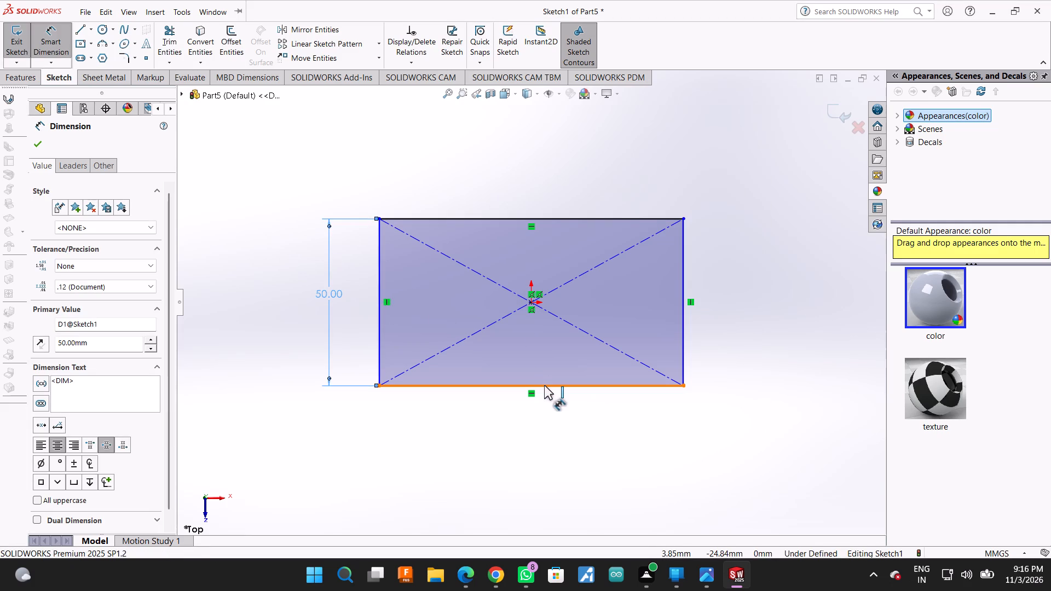
{"action": "left_click_drag", "start_coordinate": [540, 444], "coordinate": [533, 447]}
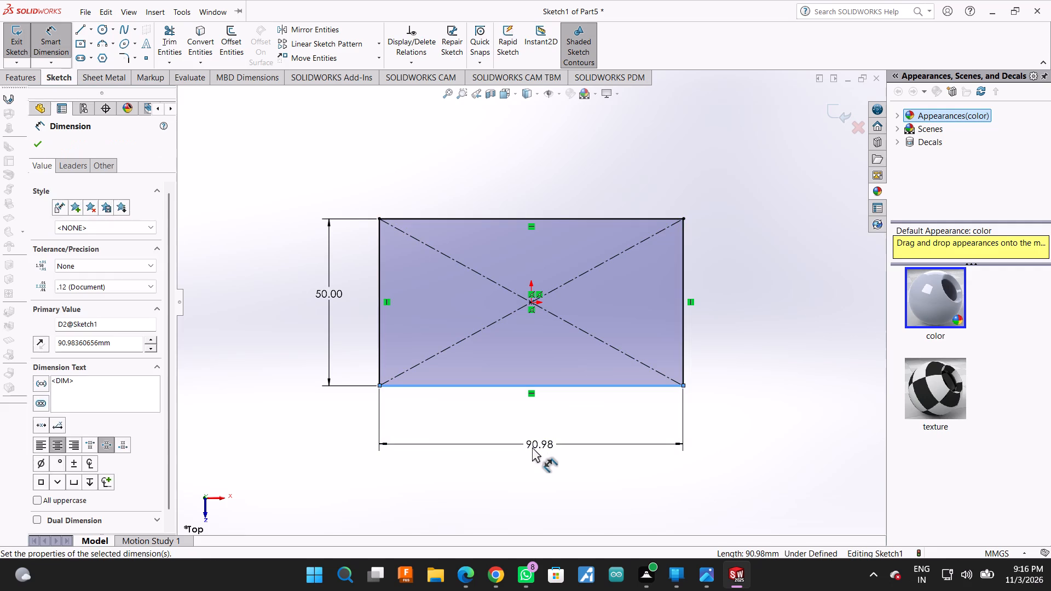
{"action": "type", "text": "60"}
{"action": "key", "text": "Return"}
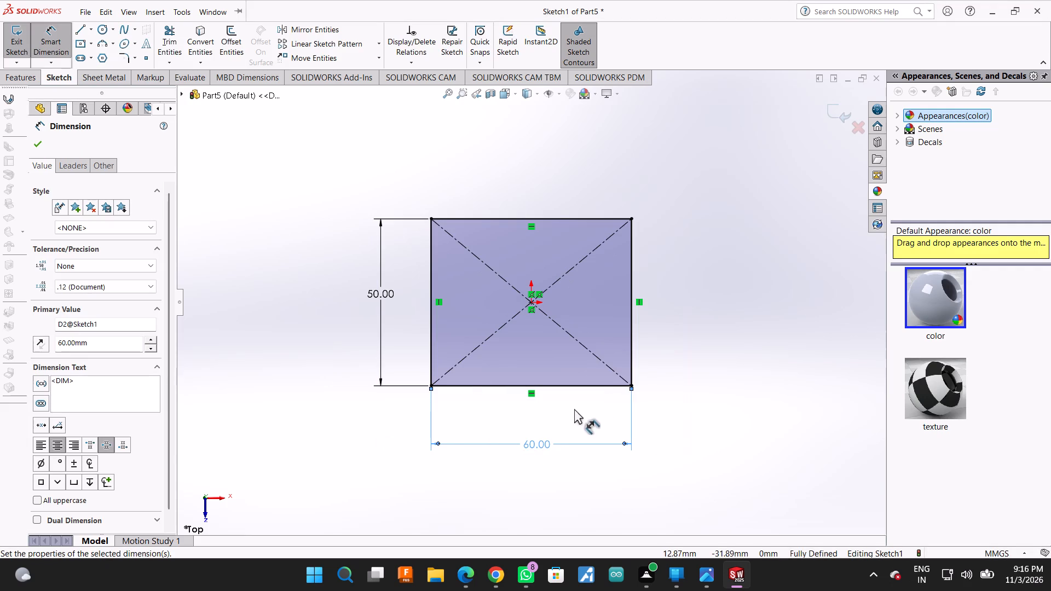
{"action": "left_click", "coordinate": [41, 148]}
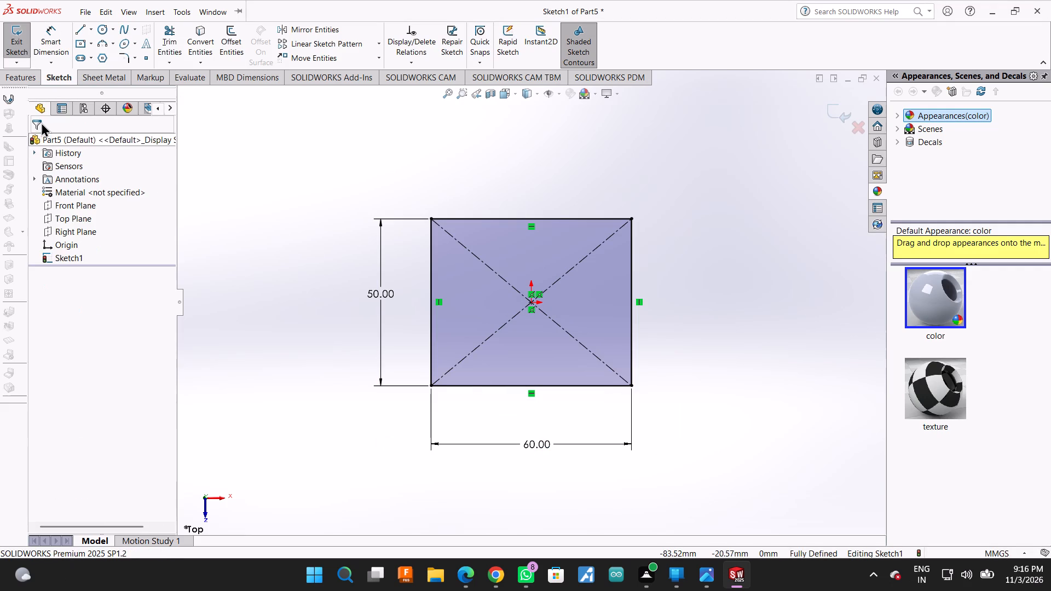
Extrude the rectangle as a blind boss 20 mm deep to form the base block.
{"action": "left_click", "coordinate": [25, 80]}
{"action": "left_click", "coordinate": [11, 35]}
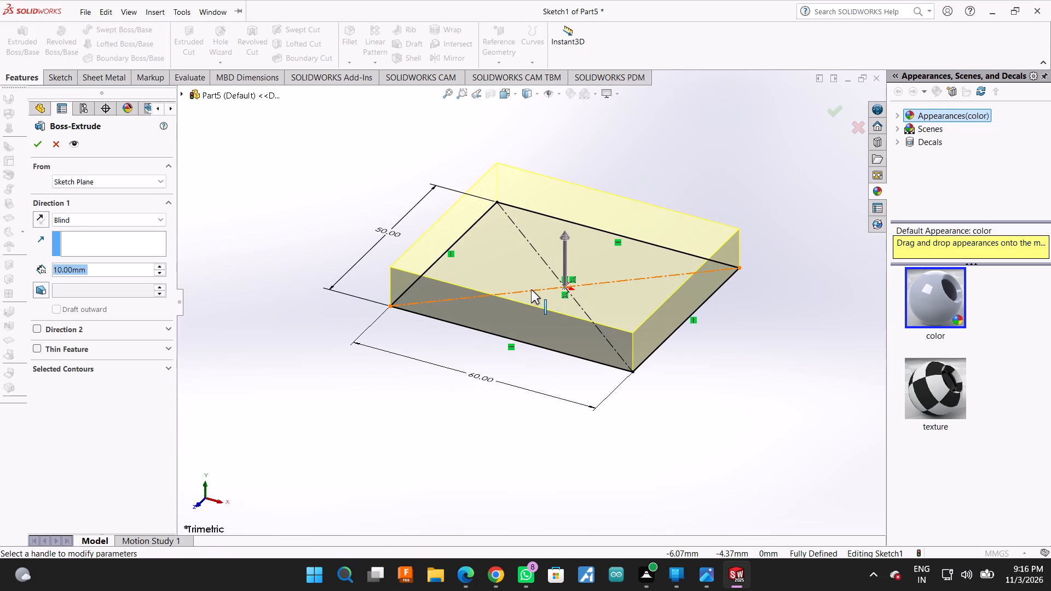
{"action": "type", "text": "20"}
{"action": "key", "text": "Return"}
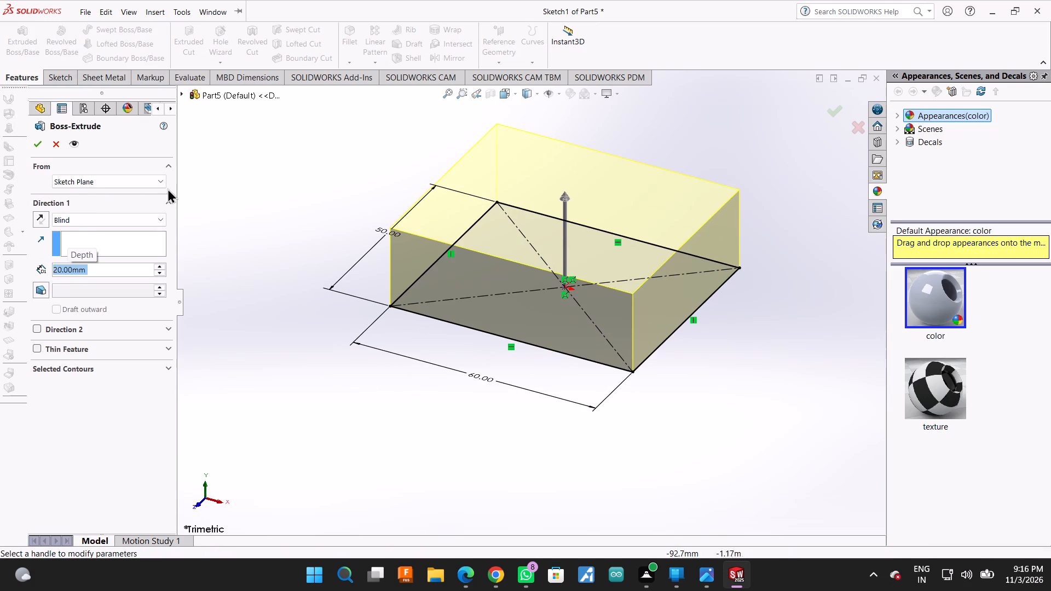
{"action": "left_click", "coordinate": [32, 150]}
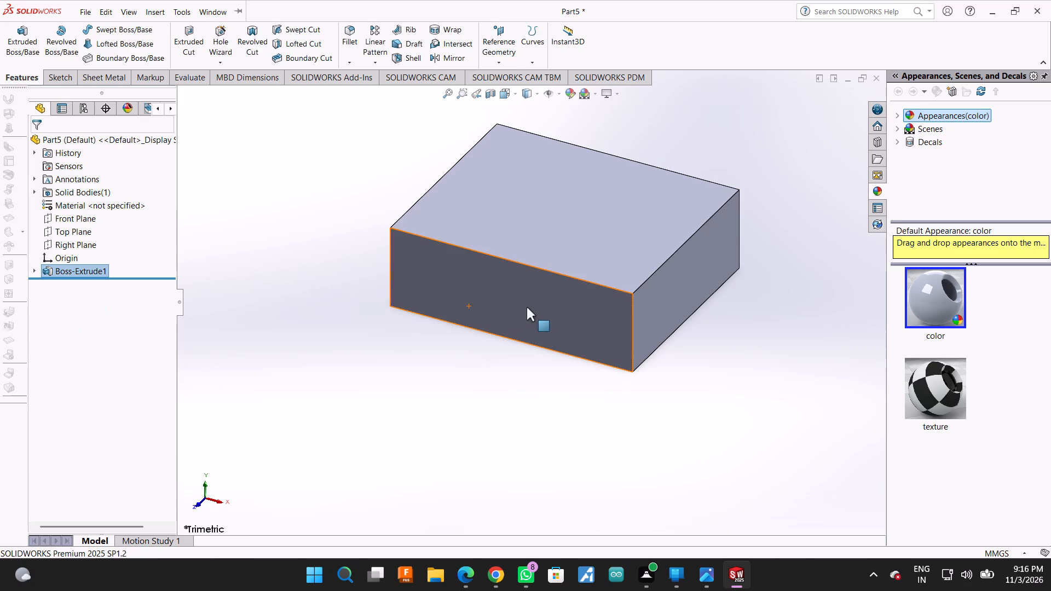
On the block's top face, sketch a closed line rectangle about 9.9 mm wide along the full left 50 mm edge.
{"action": "left_click", "coordinate": [596, 223]}
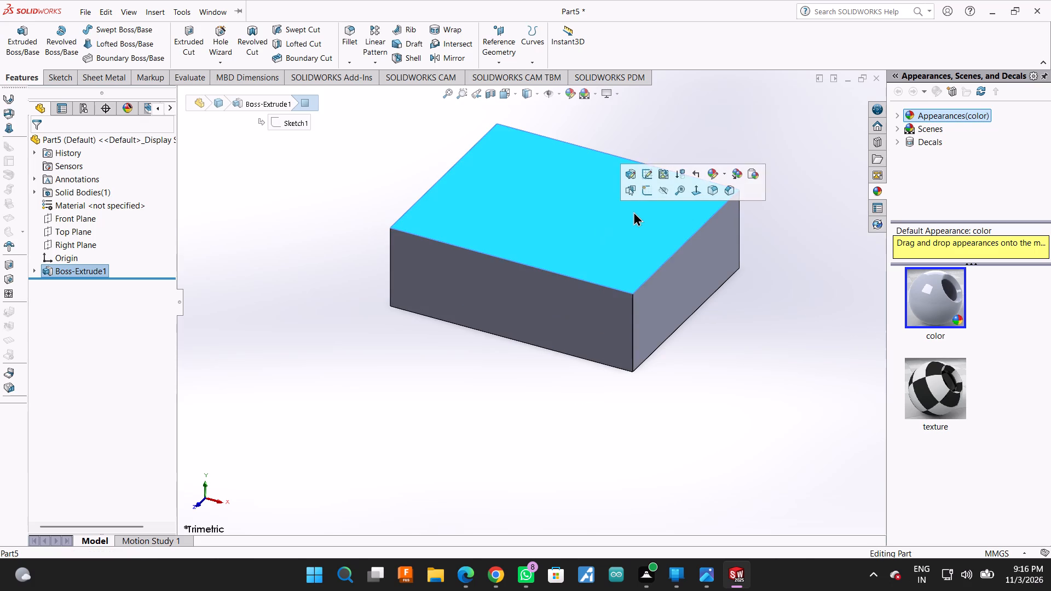
{"action": "left_click", "coordinate": [640, 196]}
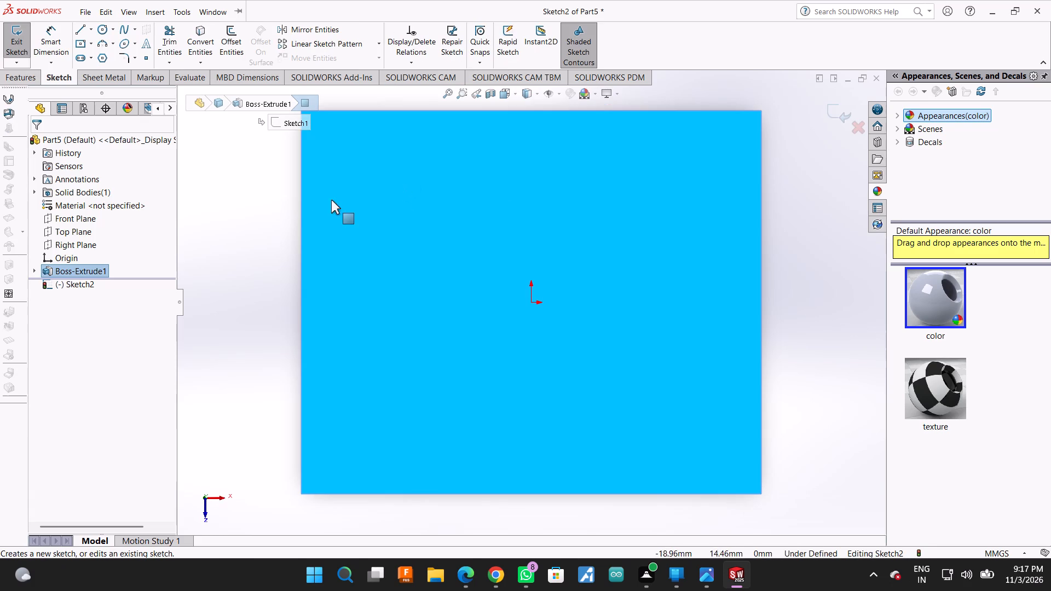
{"action": "left_click", "coordinate": [73, 31]}
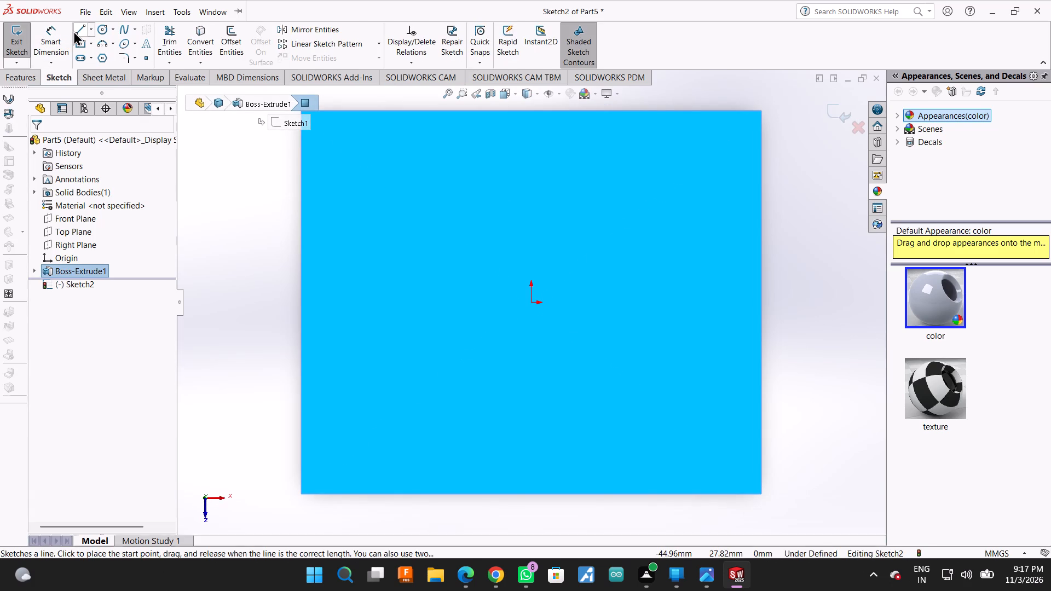
{"action": "scroll", "coordinate": [361, 179], "scroll_direction": "up", "scroll_amount": 1}
{"action": "scroll", "coordinate": [360, 167], "scroll_direction": "down", "scroll_amount": 1}
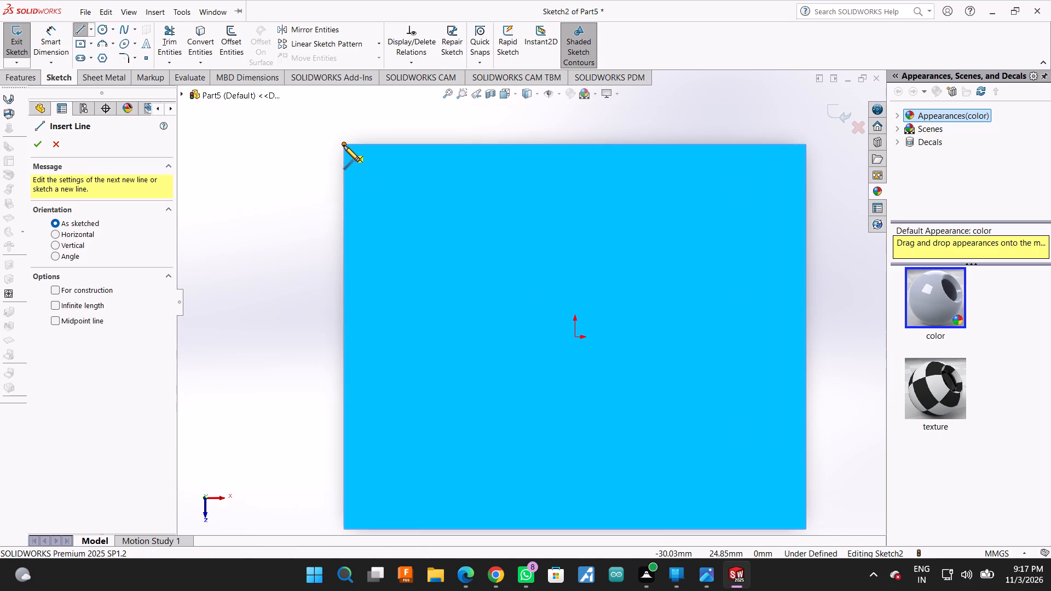
{"action": "left_click", "coordinate": [344, 146]}
{"action": "left_click", "coordinate": [420, 145]}
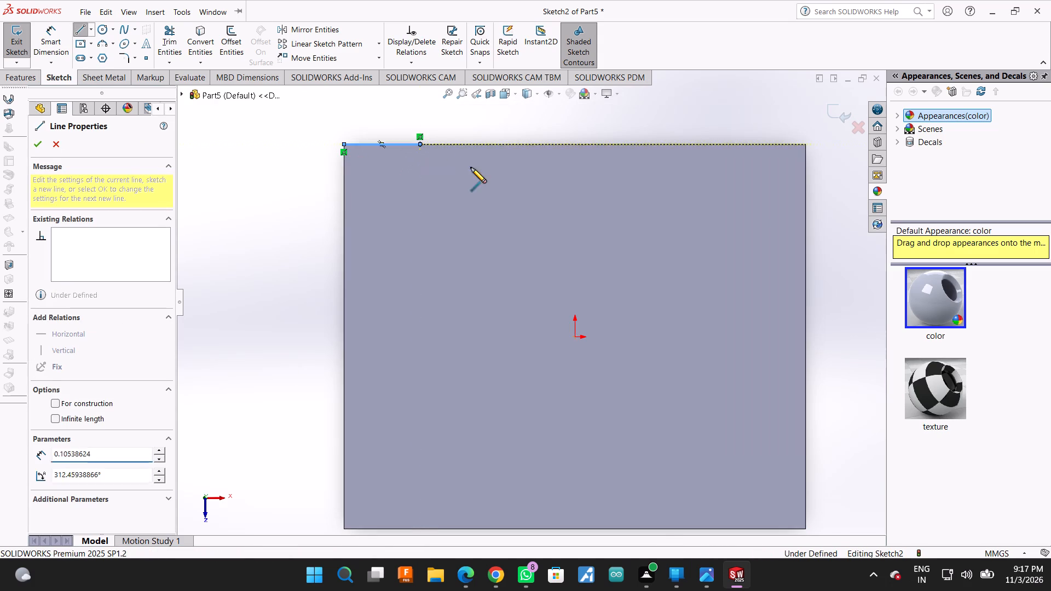
{"action": "scroll", "coordinate": [471, 167], "scroll_direction": "up", "scroll_amount": 1}
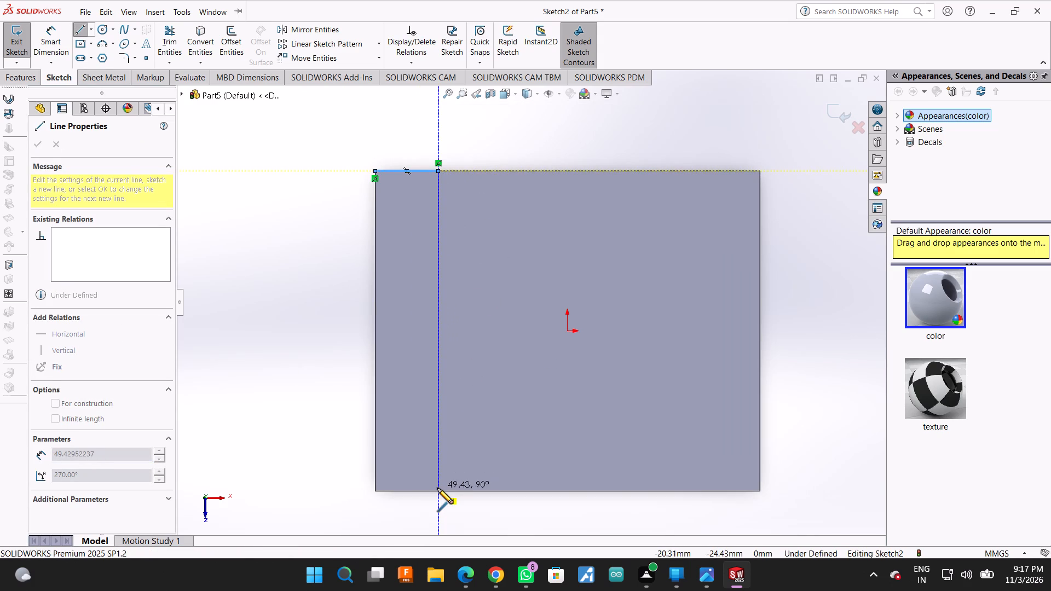
{"action": "left_click", "coordinate": [436, 490]}
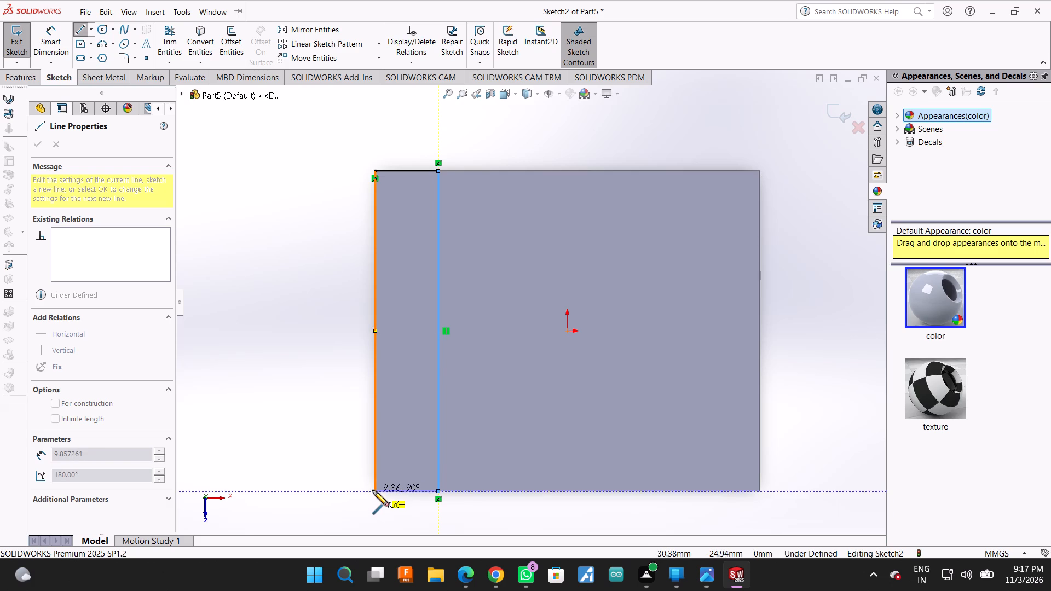
{"action": "left_click", "coordinate": [374, 489]}
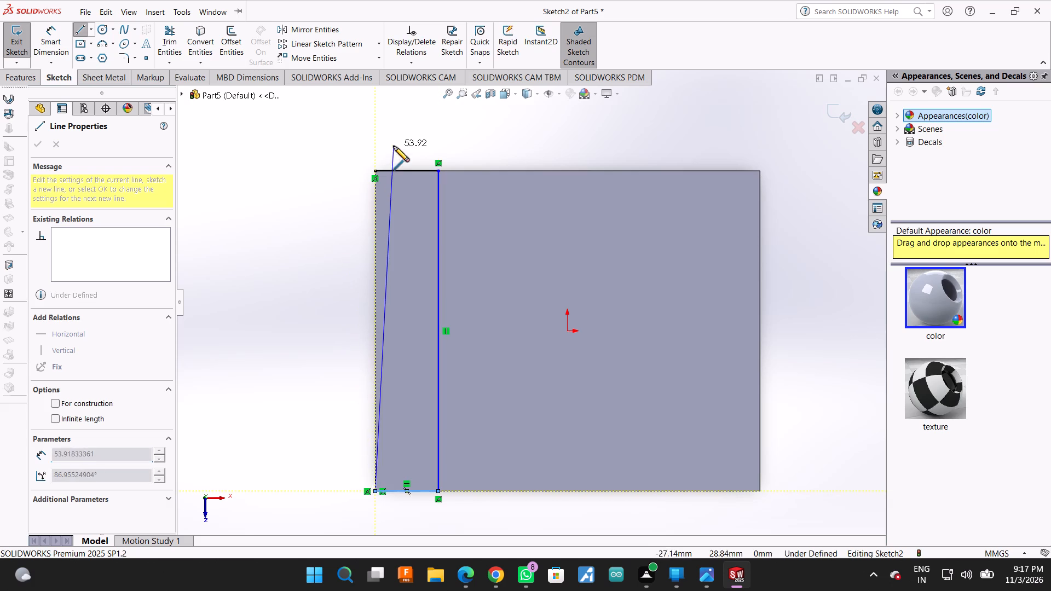
{"action": "left_click", "coordinate": [374, 171]}
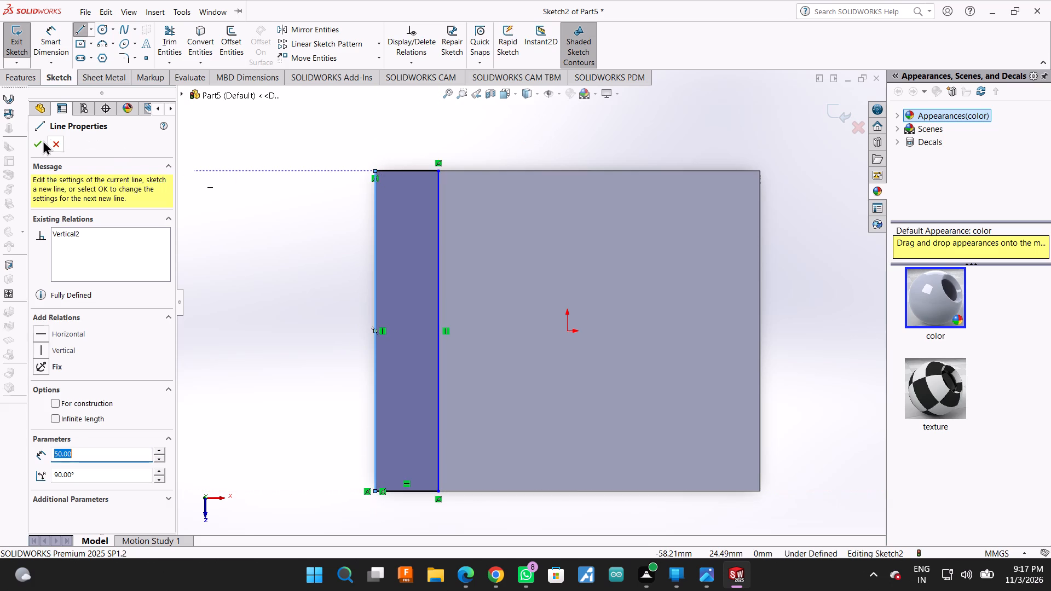
{"action": "left_click", "coordinate": [38, 141]}
Set the width of the strip sketched on the top face to 10 mm.
{"action": "left_click", "coordinate": [53, 28]}
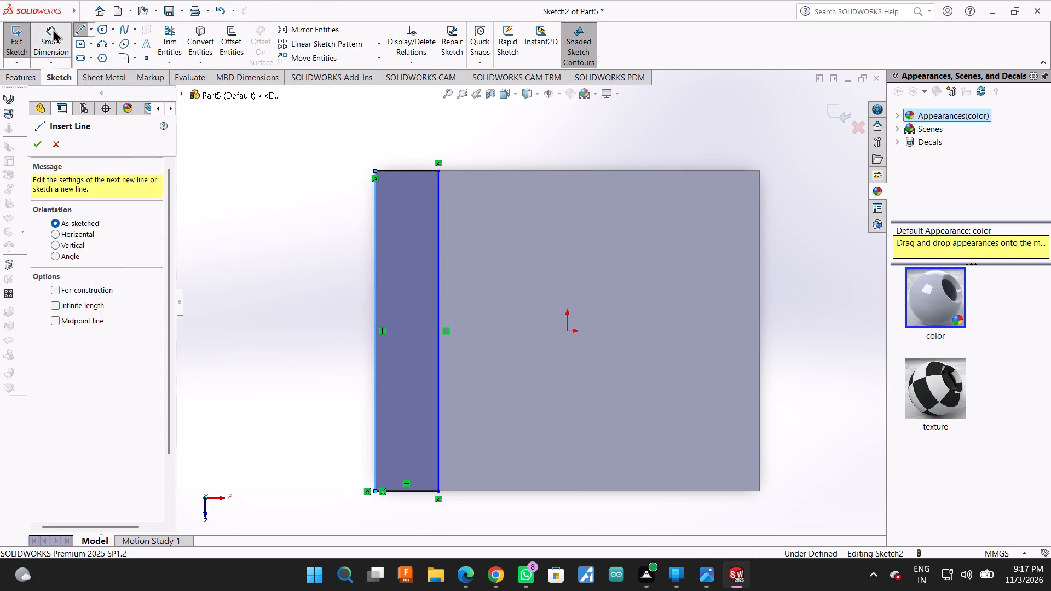
{"action": "left_click", "coordinate": [414, 170]}
{"action": "left_click", "coordinate": [411, 131]}
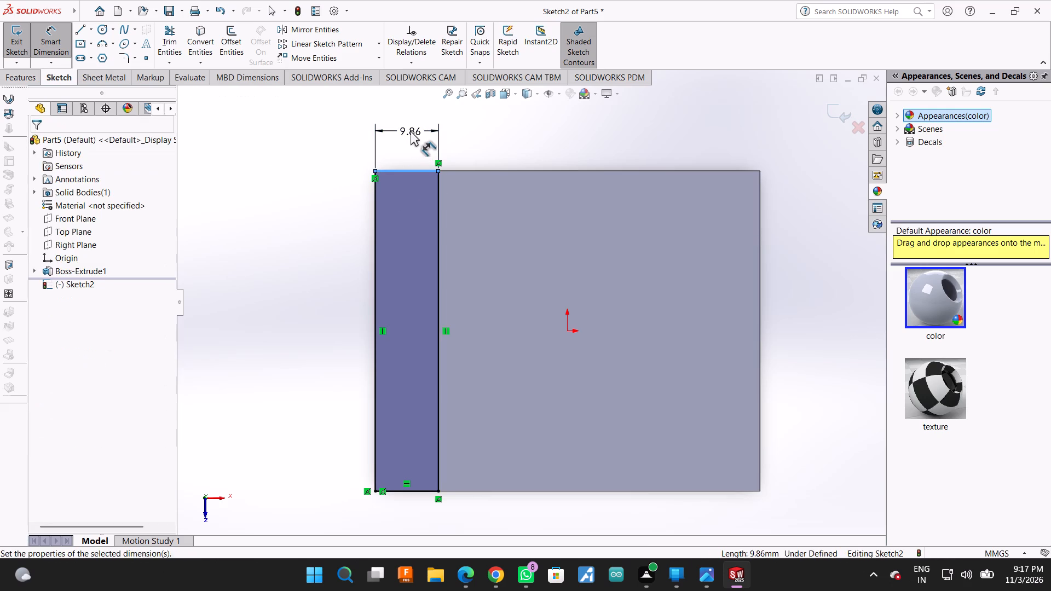
{"action": "type", "text": "10"}
{"action": "key", "text": "Return"}
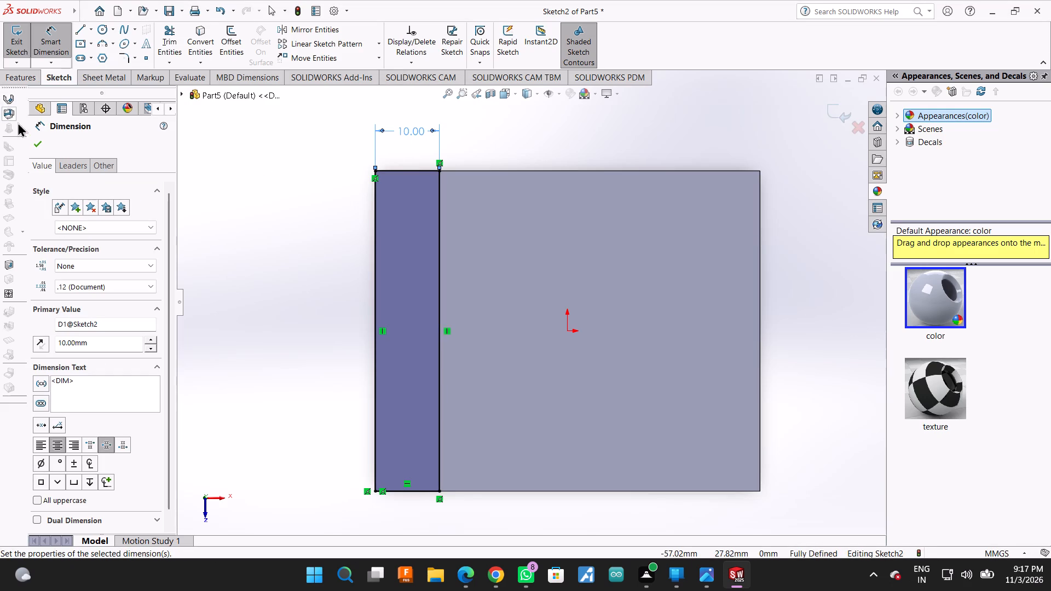
{"action": "left_click", "coordinate": [40, 145]}
Extrude the strip as a blind boss 30 mm upward from the top face, merged with the block.
{"action": "left_click", "coordinate": [35, 83]}
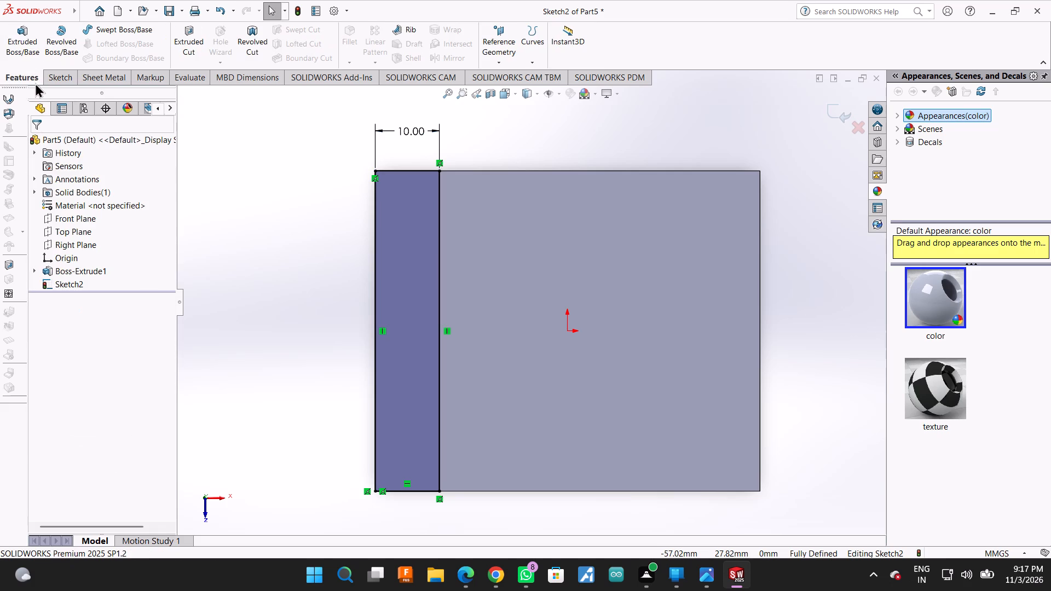
{"action": "left_click", "coordinate": [24, 37]}
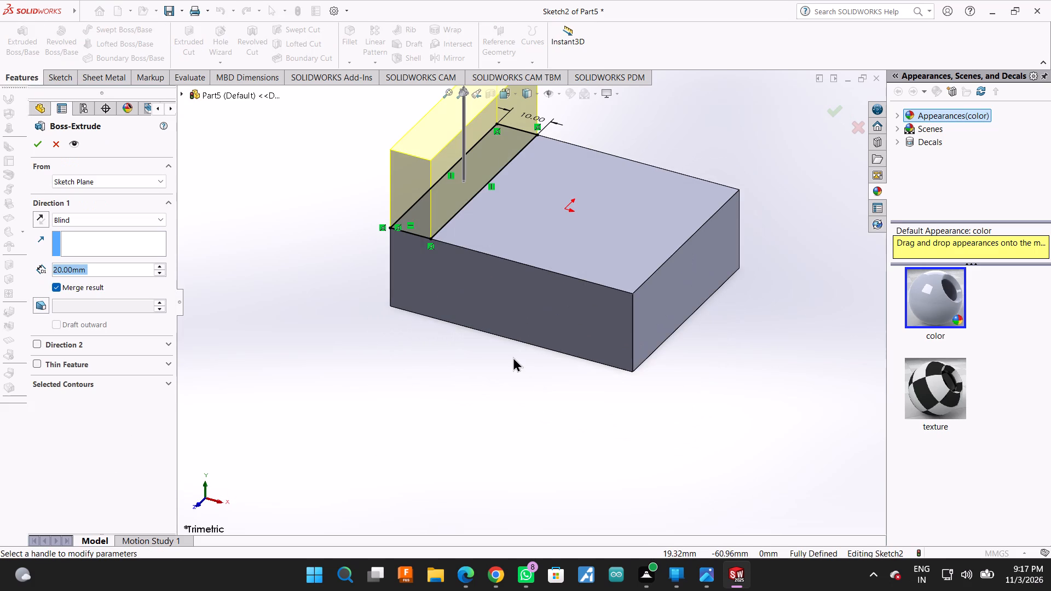
{"action": "type", "text": "30"}
{"action": "key", "text": "Return"}
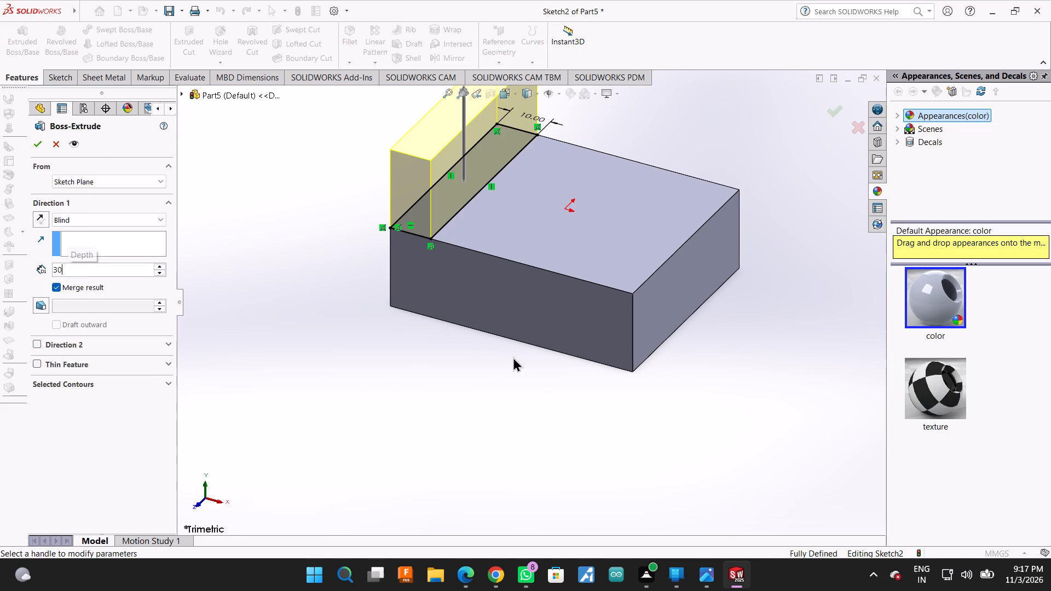
{"action": "left_click", "coordinate": [37, 143]}
On the upright wall's inner face, sketch a 25 mm radius circle centred on the top edge's midpoint and reaching its corner.
{"action": "middle_click_drag", "start_coordinate": [718, 408], "coordinate": [667, 417]}
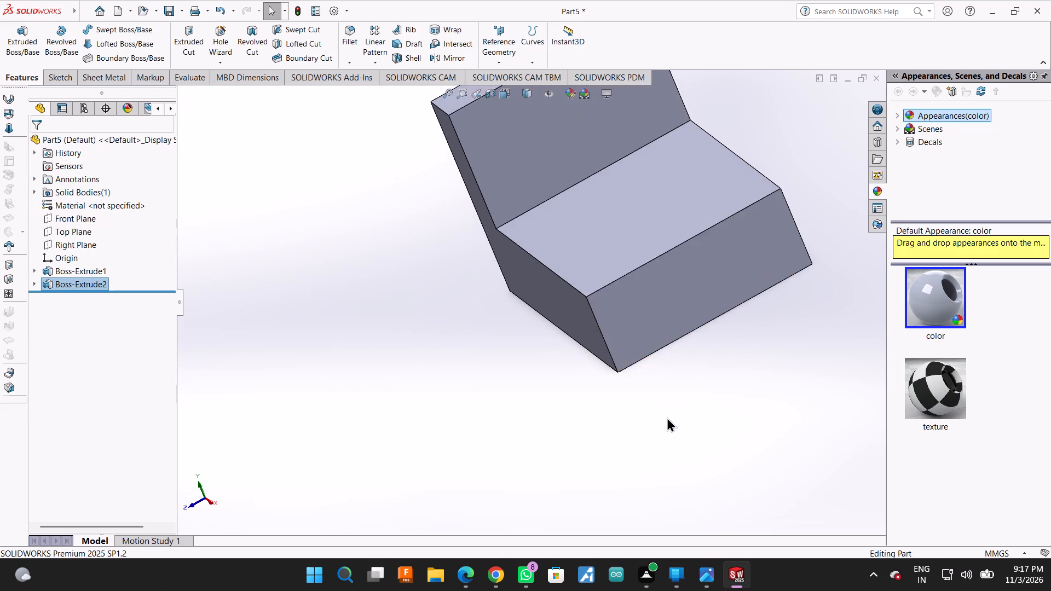
{"action": "scroll", "coordinate": [679, 454], "scroll_direction": "up", "scroll_amount": 3}
{"action": "left_click", "coordinate": [568, 187]}
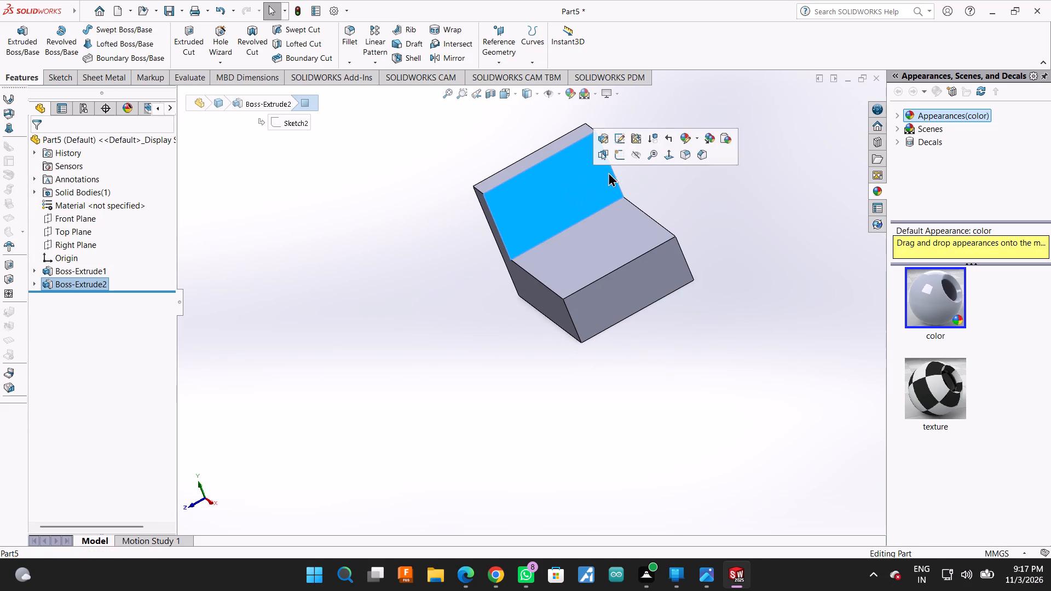
{"action": "left_click", "coordinate": [625, 162]}
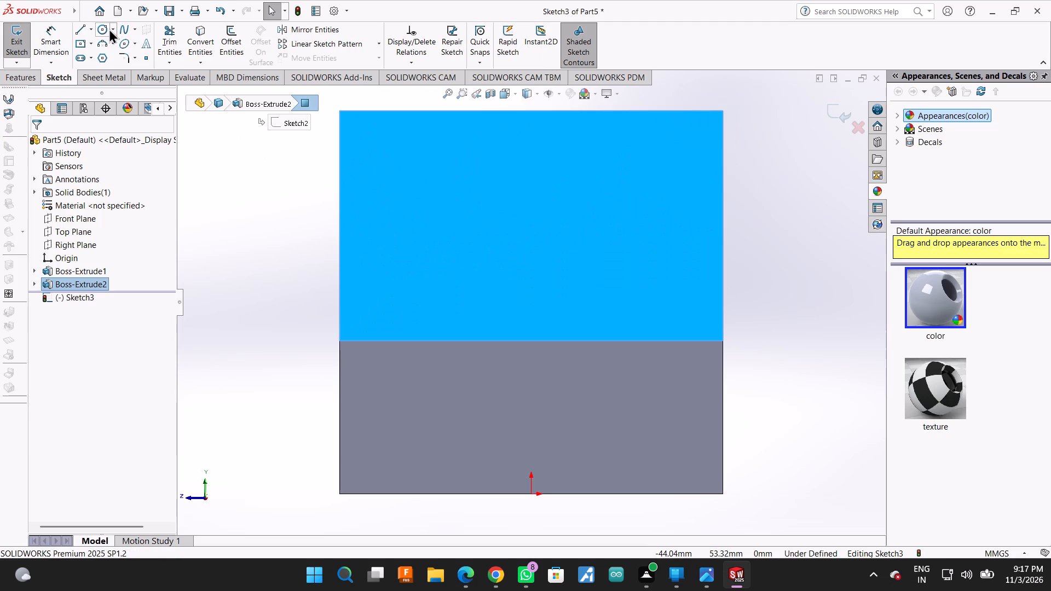
{"action": "left_click", "coordinate": [107, 30]}
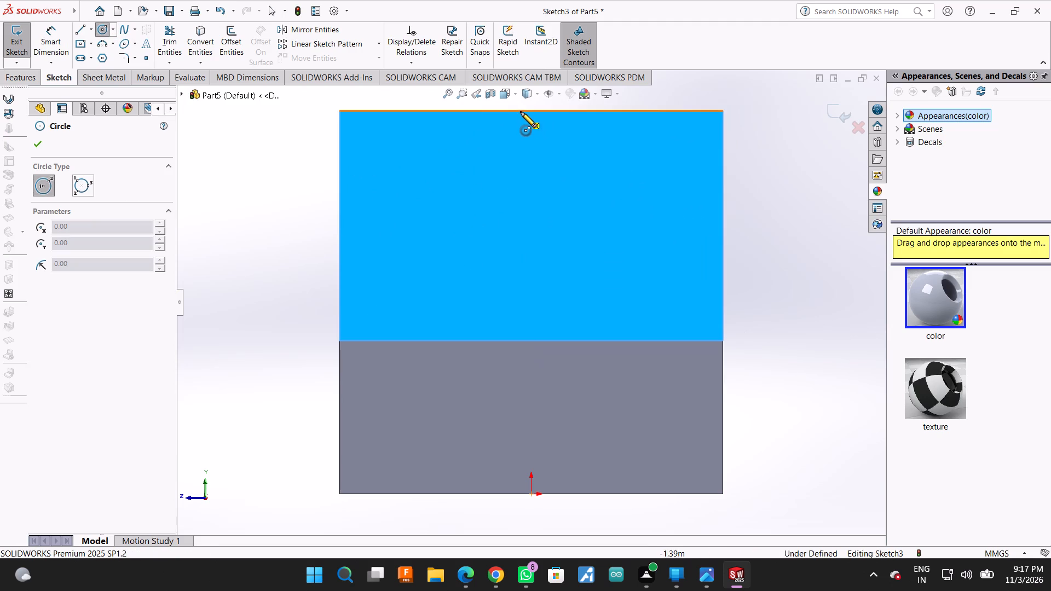
{"action": "left_click", "coordinate": [531, 112]}
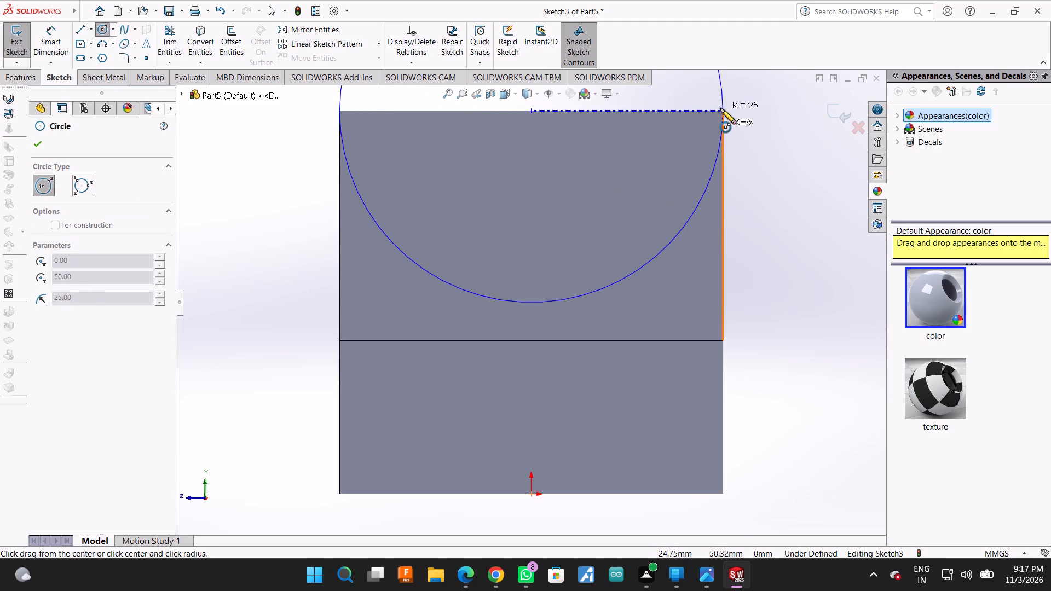
{"action": "scroll", "coordinate": [721, 109], "scroll_direction": "down", "scroll_amount": 2}
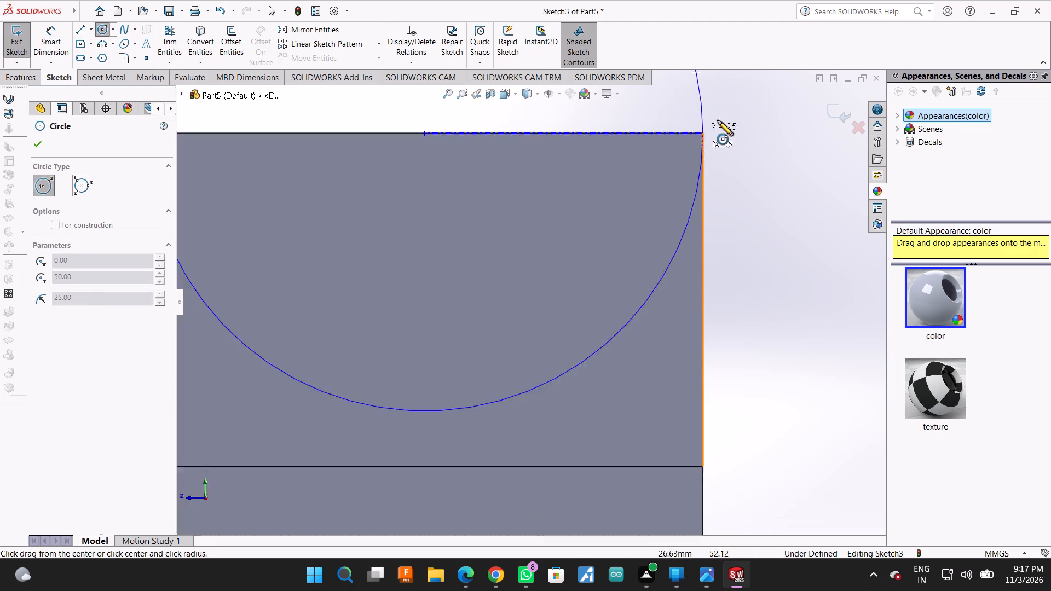
{"action": "left_click", "coordinate": [701, 137]}
{"action": "scroll", "coordinate": [700, 344], "scroll_direction": "up", "scroll_amount": 3}
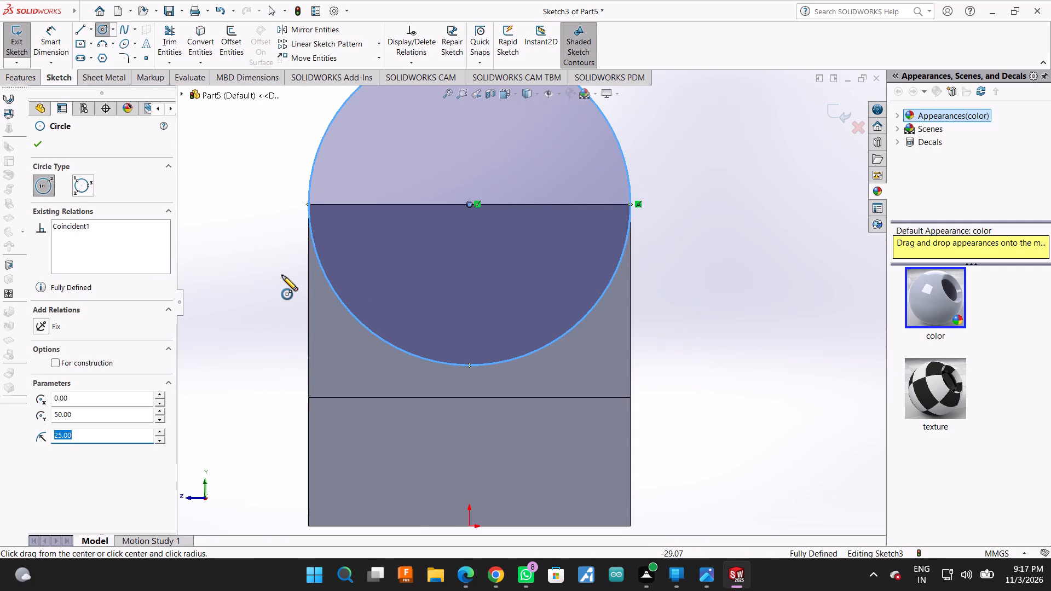
{"action": "left_click", "coordinate": [38, 143]}
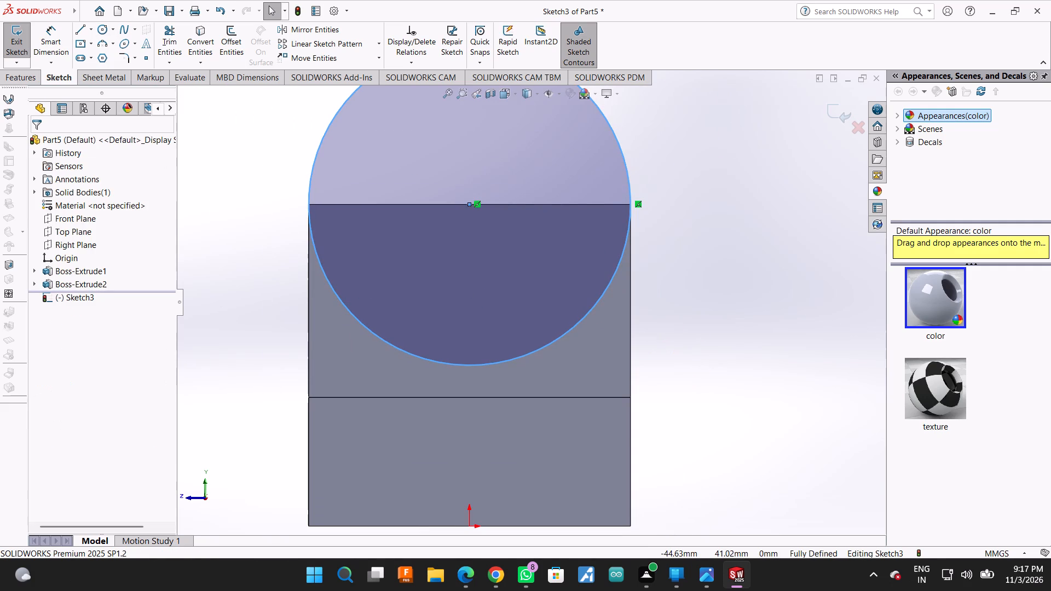
Extrude the circle as a blind boss 10 mm in the reversed direction, back through the wall's thickness, merged with the body.
{"action": "left_click", "coordinate": [28, 84]}
{"action": "middle_click_drag", "start_coordinate": [227, 150], "coordinate": [260, 198]}
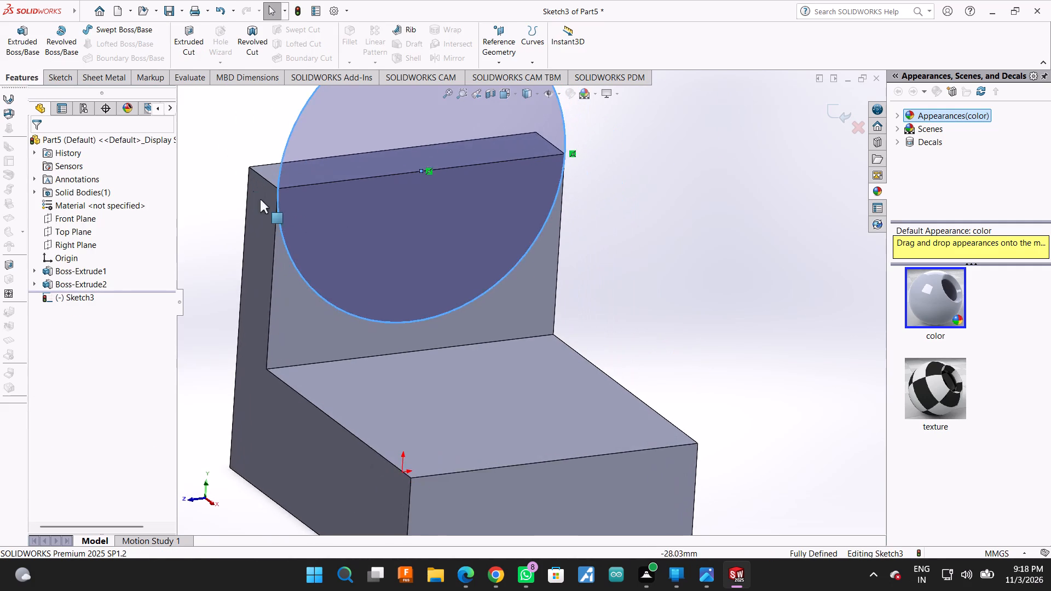
{"action": "scroll", "coordinate": [258, 202], "scroll_direction": "up", "scroll_amount": 3}
{"action": "left_click", "coordinate": [26, 39]}
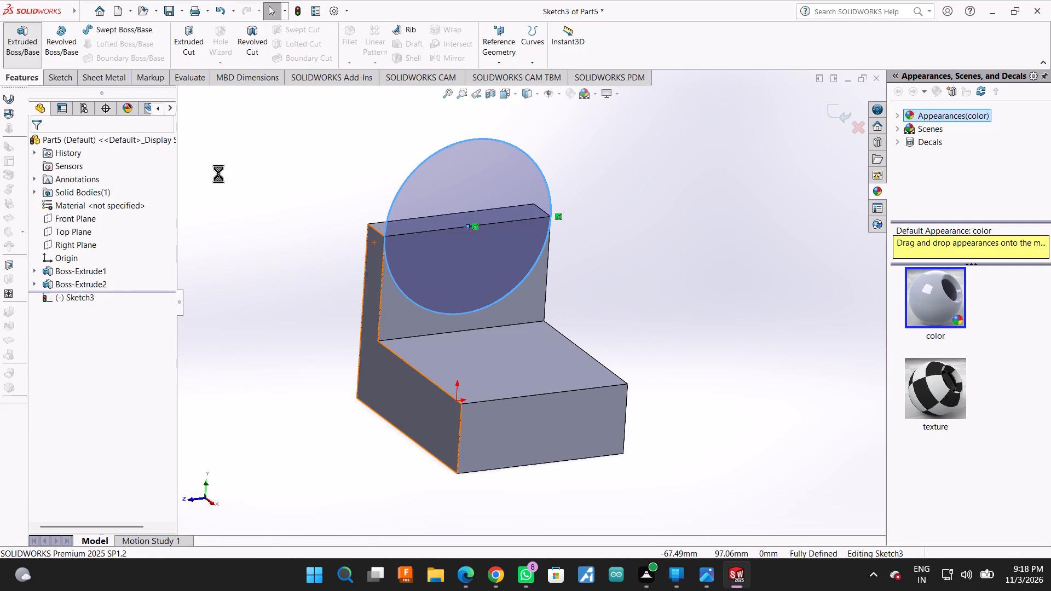
{"action": "middle_click_drag", "start_coordinate": [342, 190], "coordinate": [363, 212]}
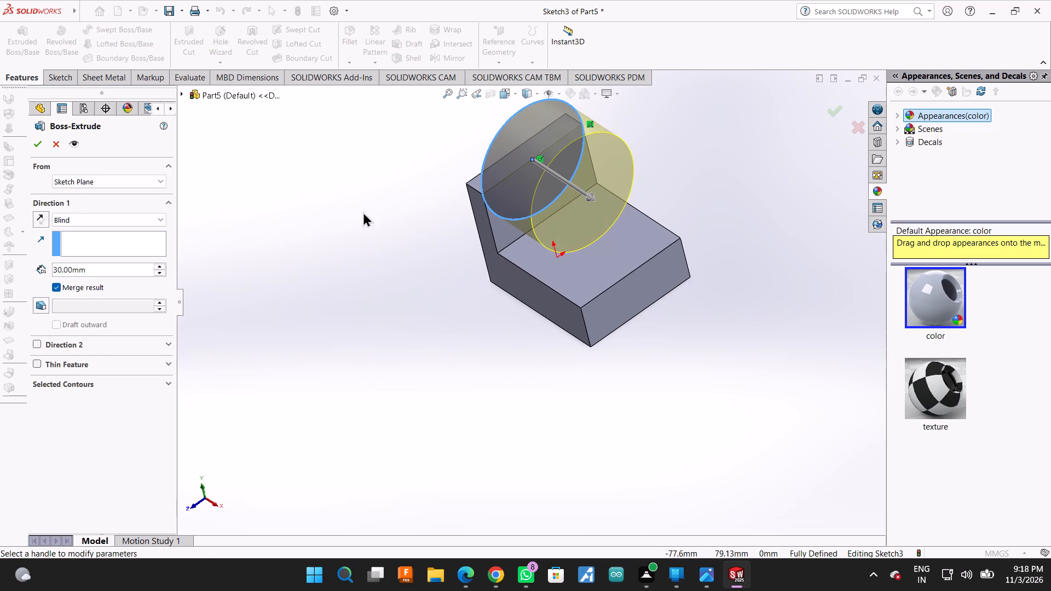
{"action": "middle_click_drag", "start_coordinate": [363, 212], "coordinate": [363, 211]}
{"action": "left_click", "coordinate": [38, 216]}
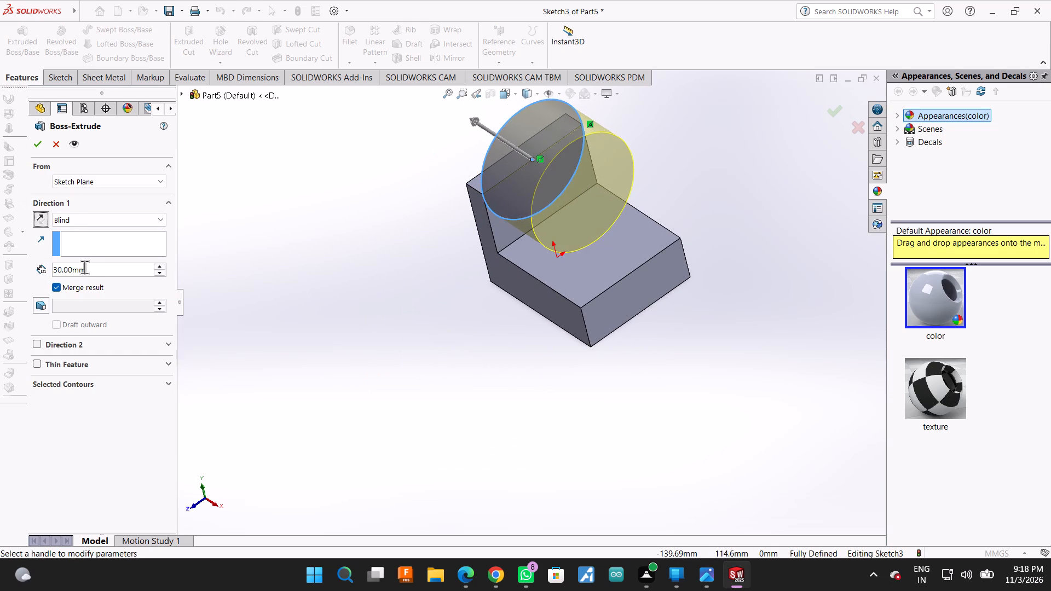
{"action": "double_click", "coordinate": [85, 269]}
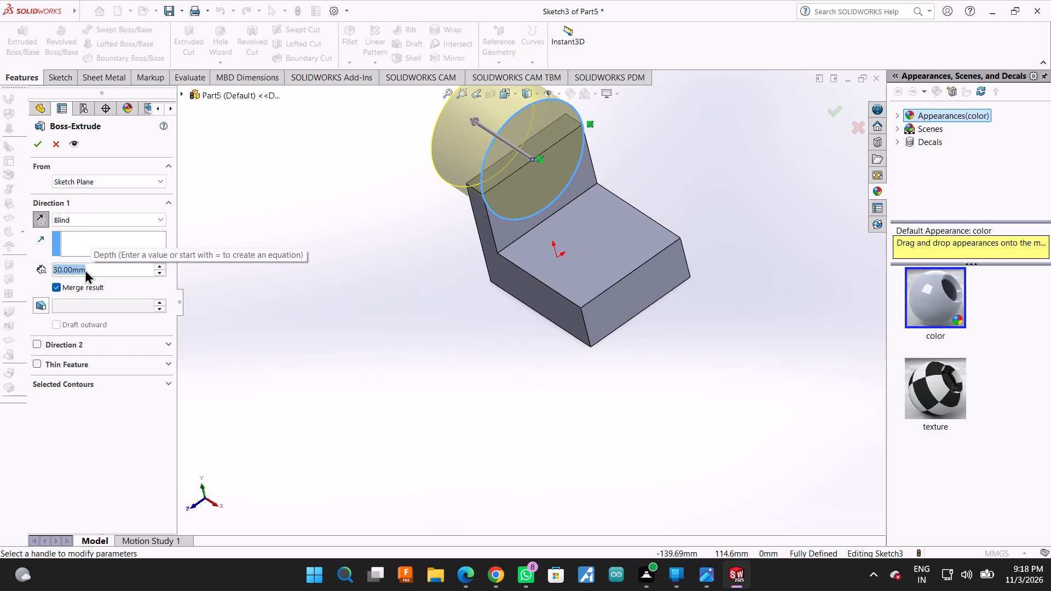
{"action": "type", "text": "10"}
{"action": "key", "text": "Return"}
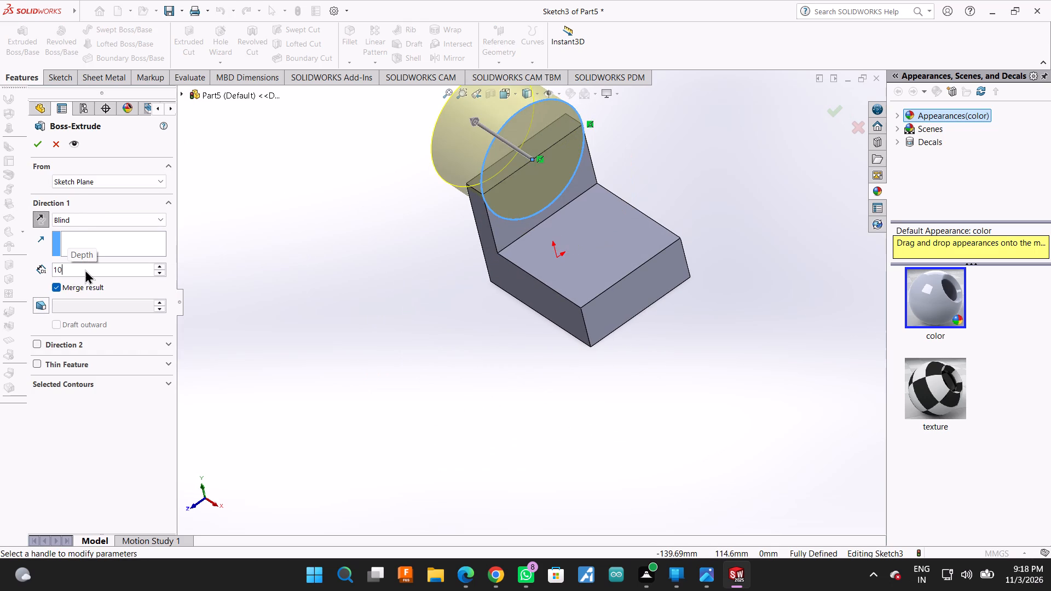
{"action": "left_click", "coordinate": [45, 148]}
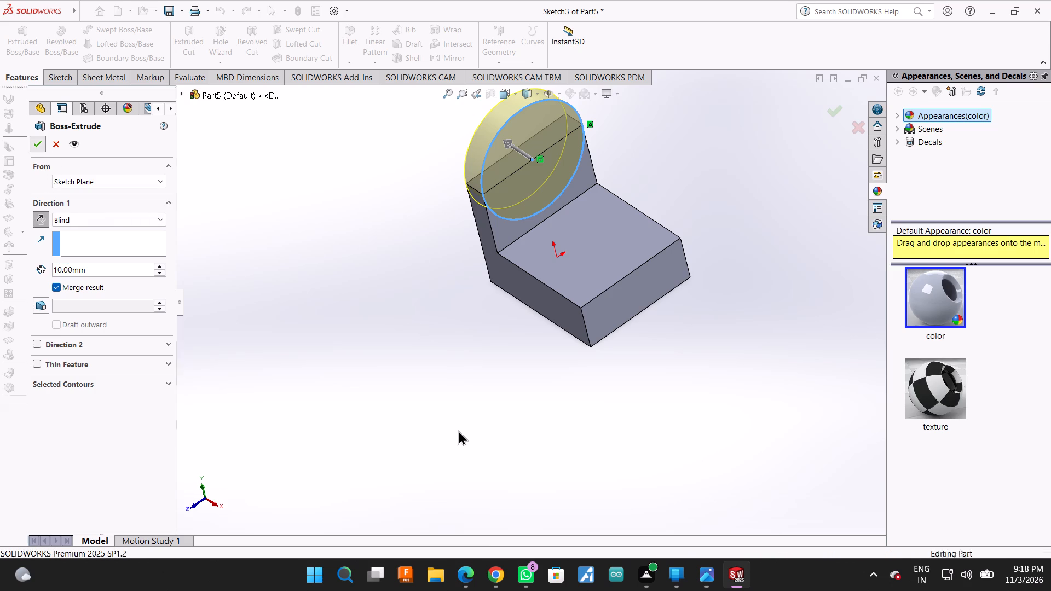
On the upright wall's inner face, sketch a circle of about 12.3 mm radius centred on the rounded top's centre.
{"action": "left_click", "coordinate": [545, 183]}
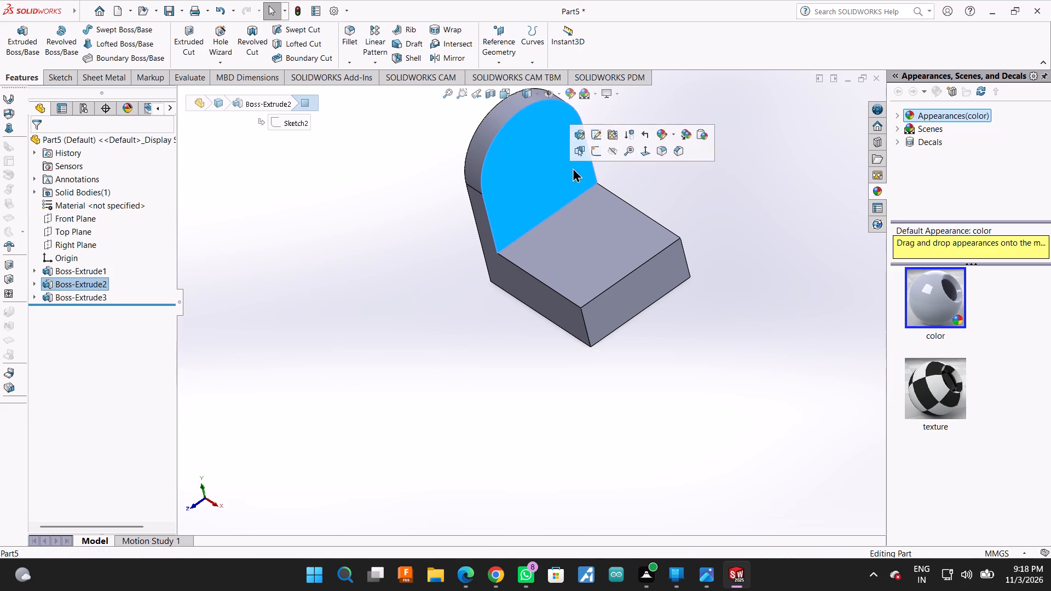
{"action": "left_click", "coordinate": [592, 154]}
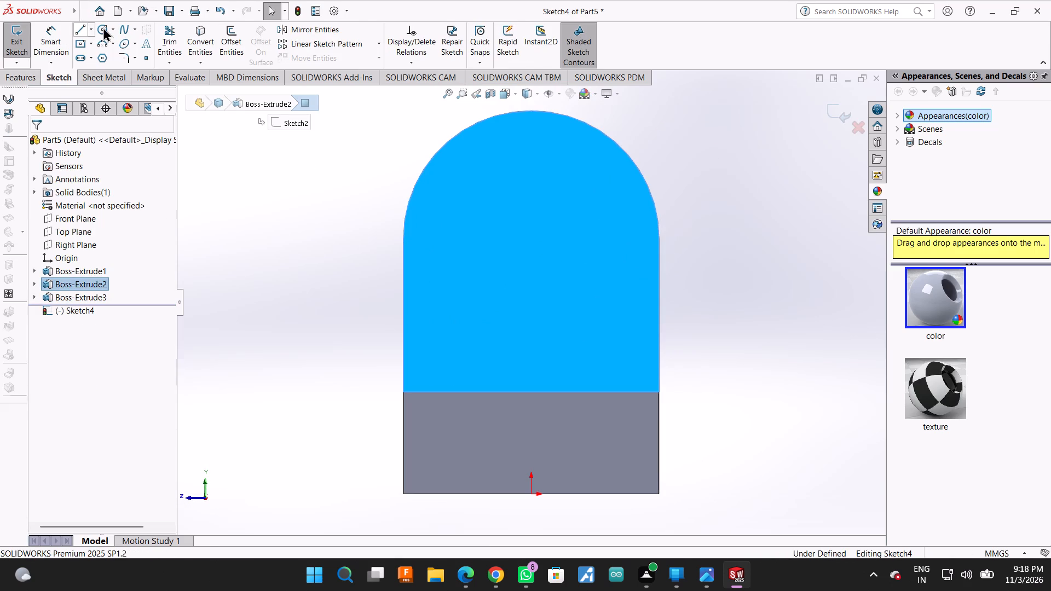
{"action": "left_click", "coordinate": [103, 27]}
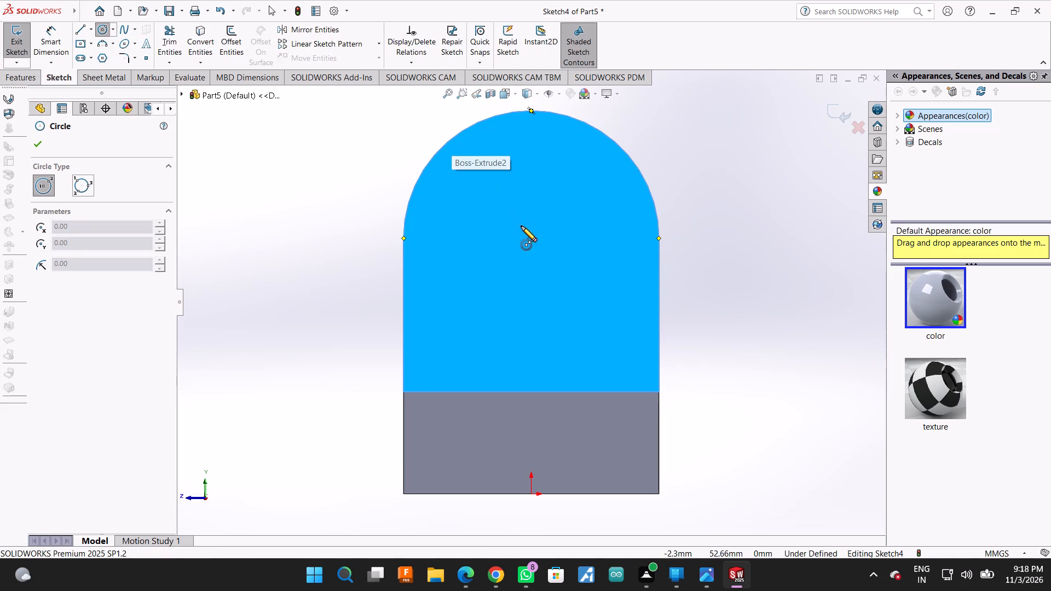
{"action": "left_click", "coordinate": [530, 239]}
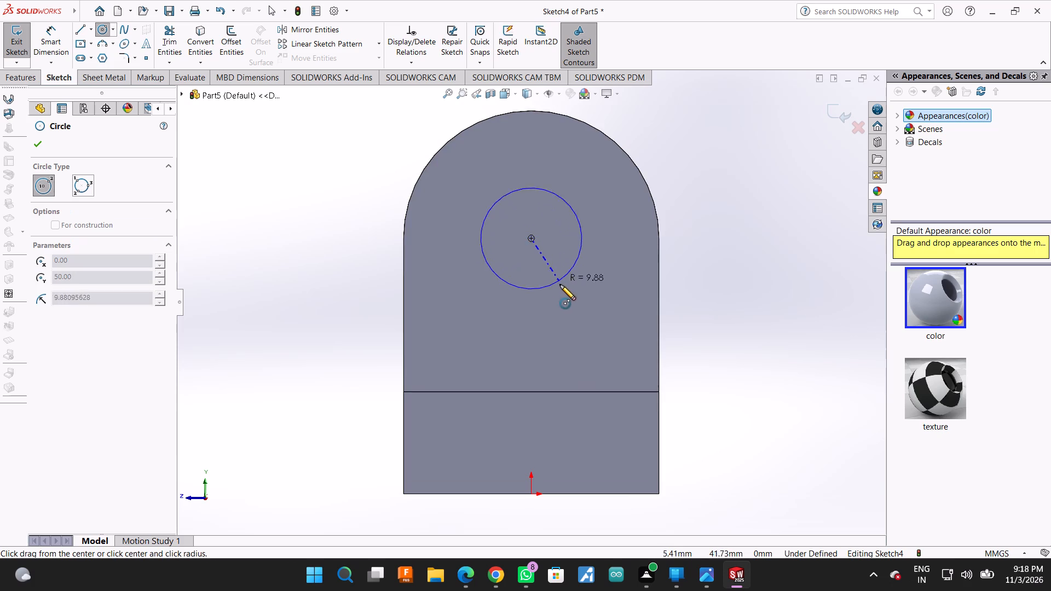
{"action": "left_click", "coordinate": [562, 293]}
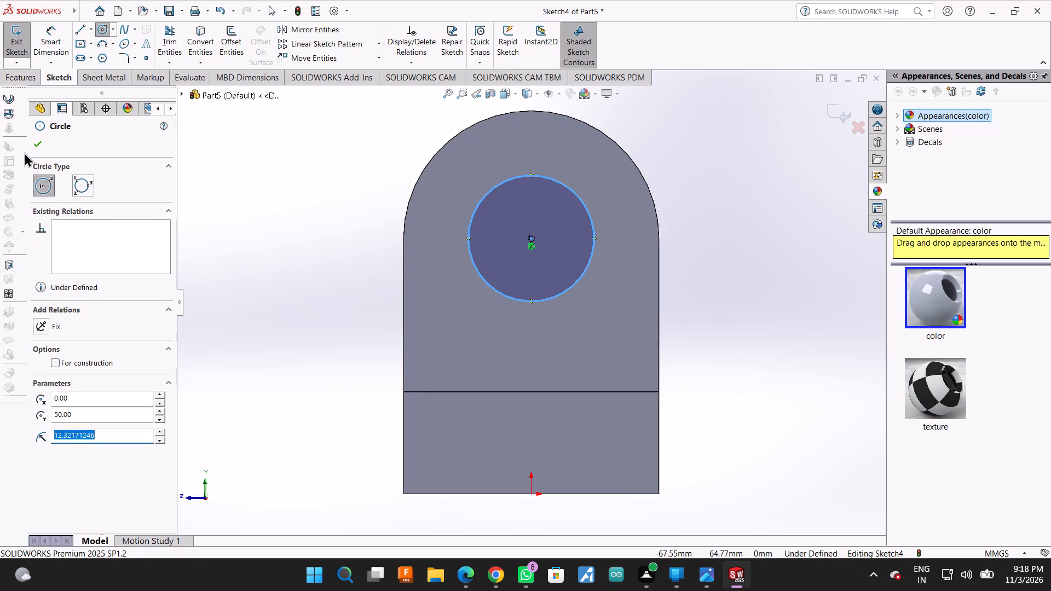
{"action": "left_click", "coordinate": [44, 143]}
Set the diameter of the circle on the wall to 30 mm.
{"action": "left_click", "coordinate": [60, 26]}
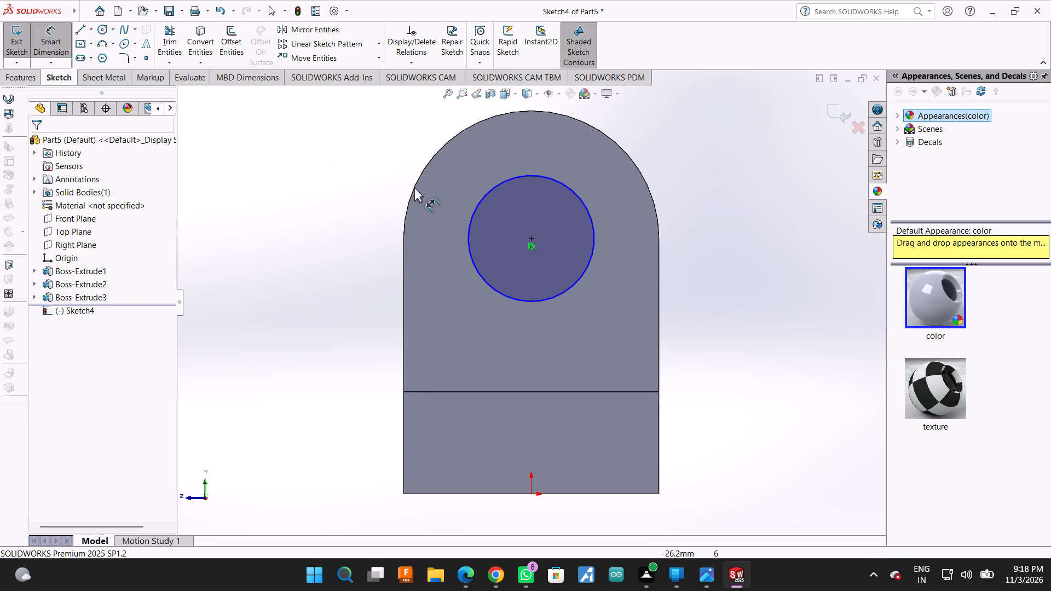
{"action": "left_click", "coordinate": [473, 216]}
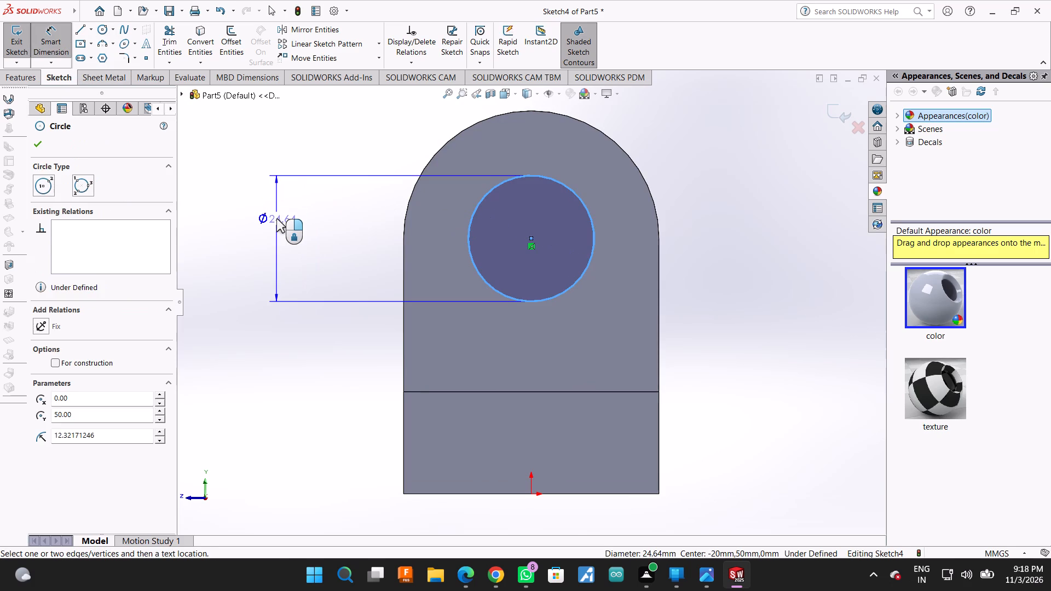
{"action": "left_click", "coordinate": [276, 218]}
{"action": "type", "text": "30\\"}
{"action": "key", "text": "BackSpace"}
{"action": "key", "text": "Return"}
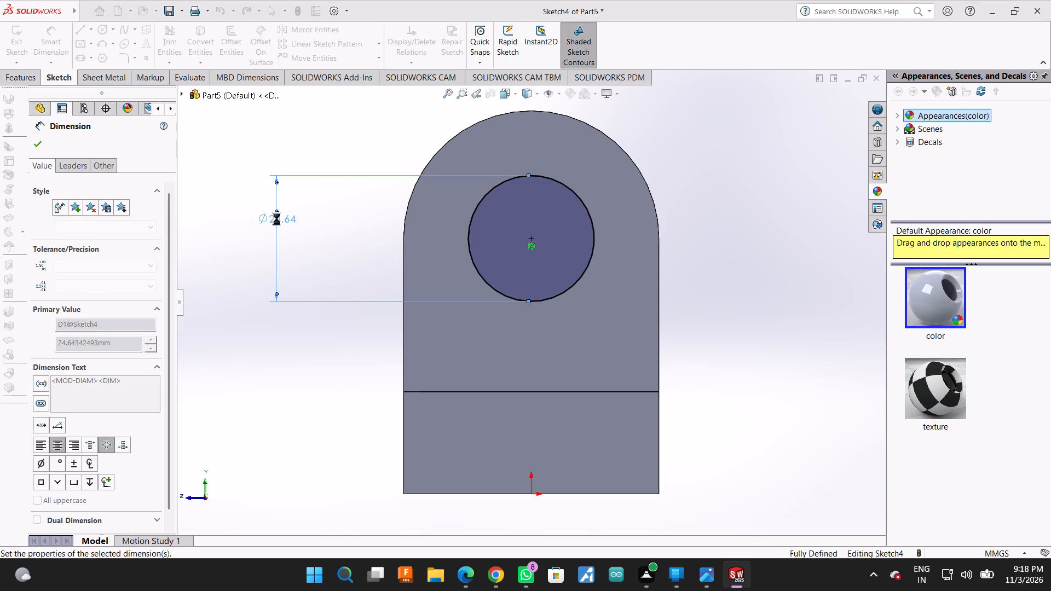
{"action": "left_click", "coordinate": [34, 141]}
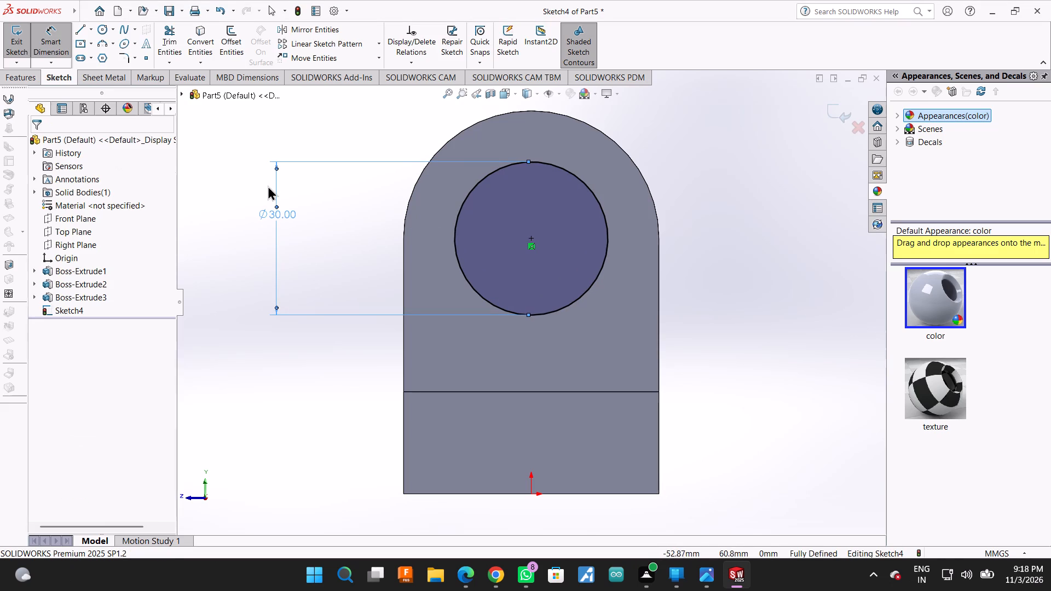
Cut the 30 mm circle through the upright wall with a blind Extruded Cut 10 mm deep.
{"action": "middle_click_drag", "start_coordinate": [305, 207], "coordinate": [355, 257]}
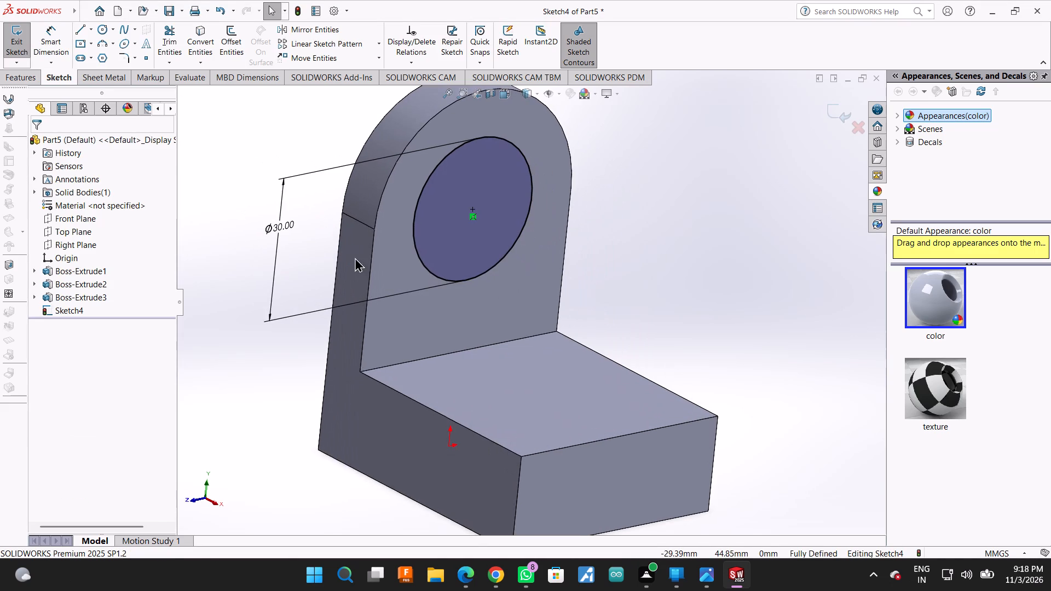
{"action": "left_click", "coordinate": [21, 77]}
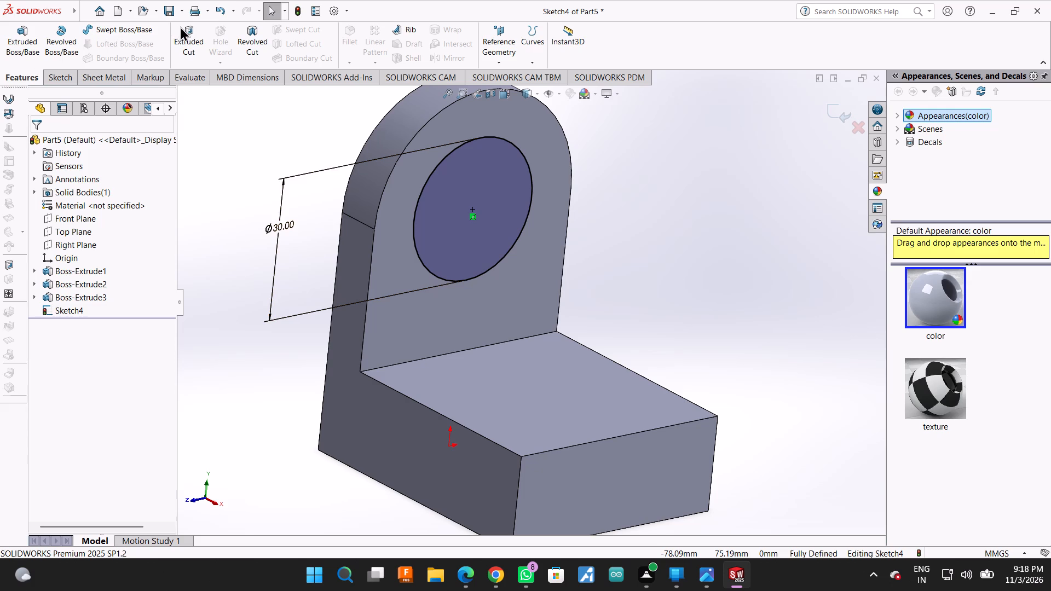
{"action": "left_click_drag", "start_coordinate": [180, 26], "coordinate": [181, 36]}
{"action": "scroll", "coordinate": [400, 398], "scroll_direction": "up", "scroll_amount": 3}
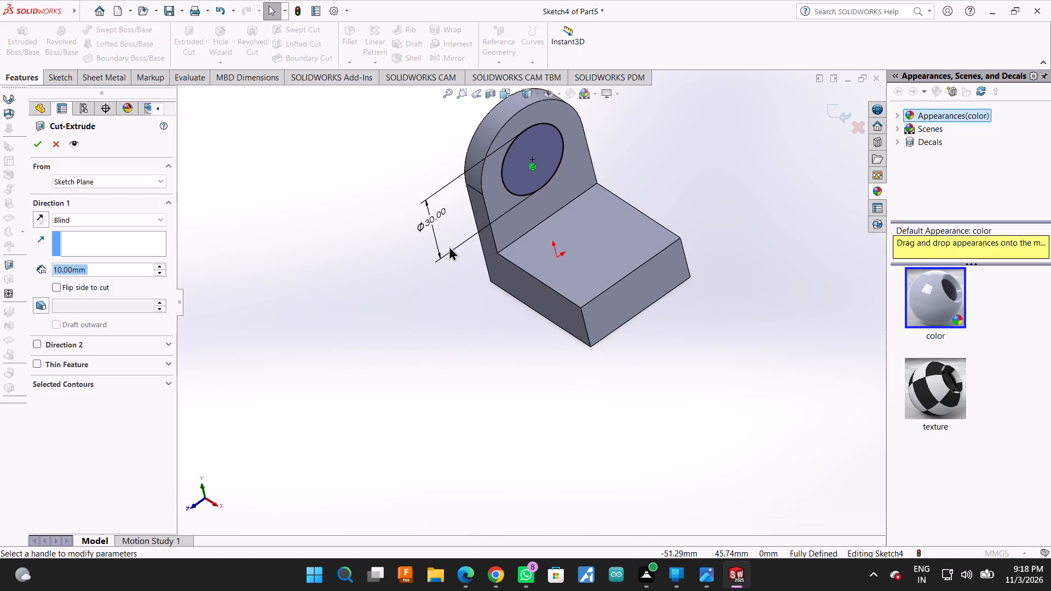
{"action": "middle_click_drag", "start_coordinate": [413, 171], "coordinate": [430, 198]}
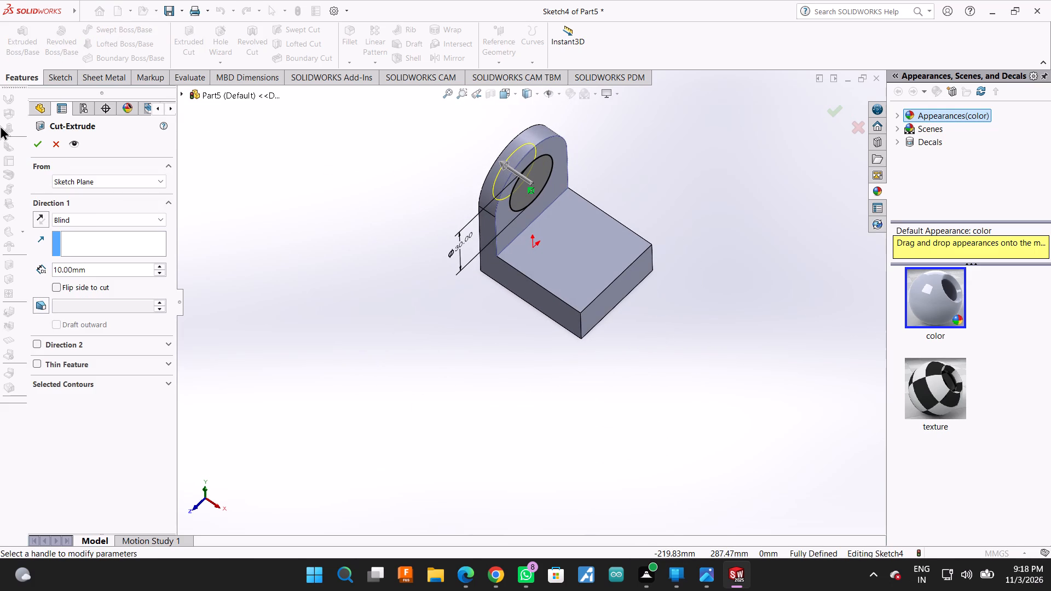
{"action": "left_click", "coordinate": [32, 144]}
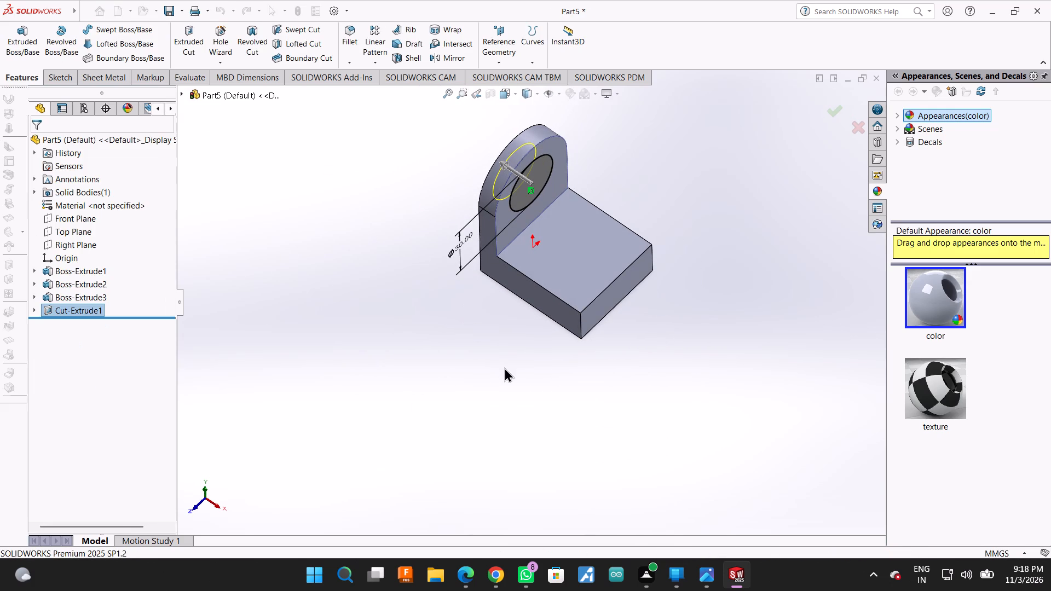
On the base's front end face, sketch a closed line rectangle about 25.9 mm wide and 9 mm deep, hanging from the top edge.
{"action": "middle_click_drag", "start_coordinate": [620, 334], "coordinate": [575, 328]}
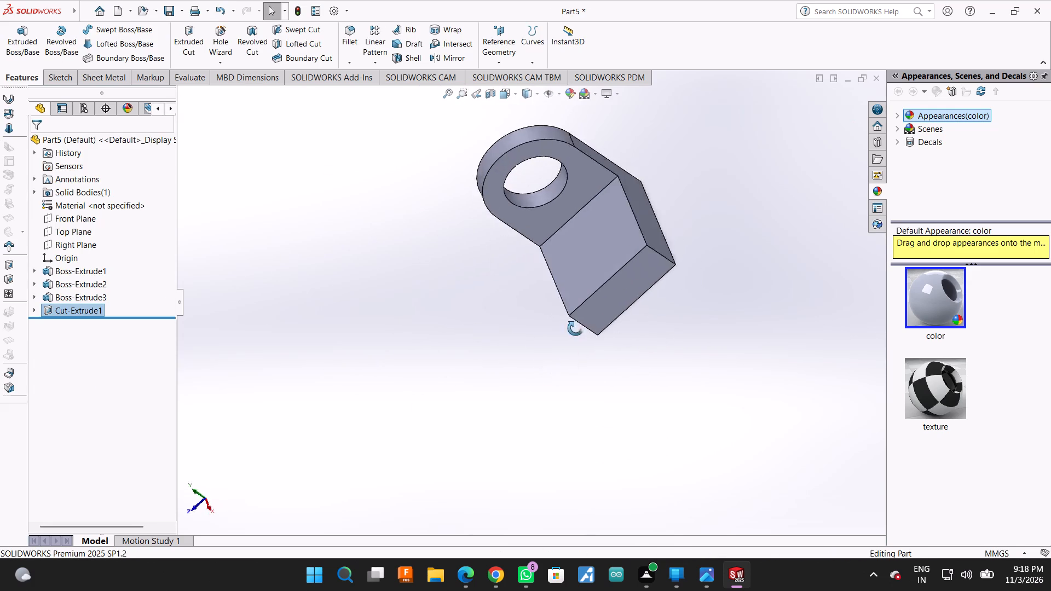
{"action": "middle_click_drag", "start_coordinate": [575, 328], "coordinate": [598, 263]}
{"action": "left_click", "coordinate": [611, 289]}
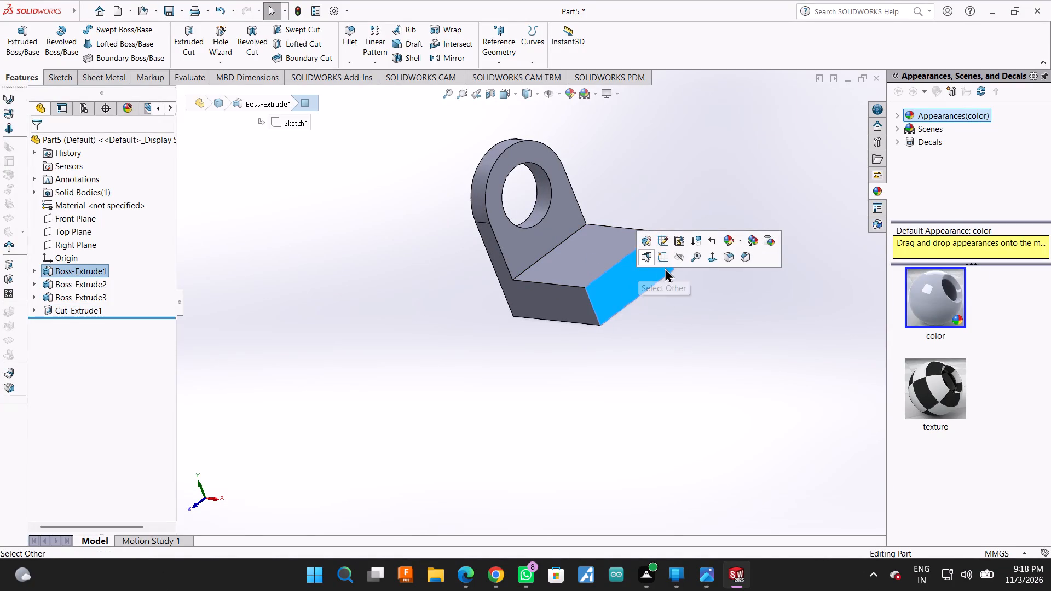
{"action": "left_click", "coordinate": [665, 268]}
{"action": "left_click", "coordinate": [709, 235]}
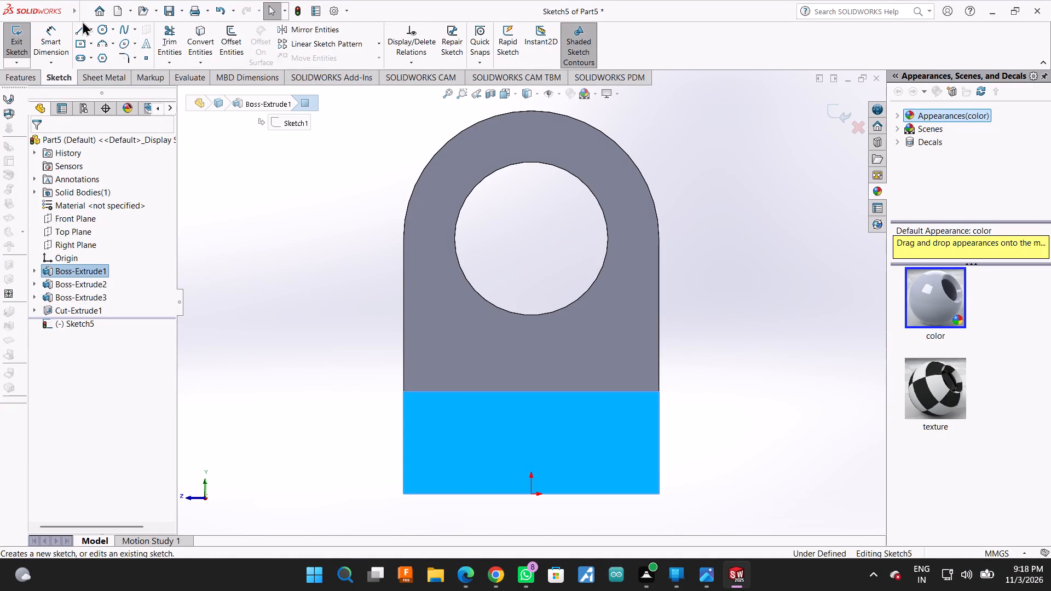
{"action": "left_click", "coordinate": [81, 25]}
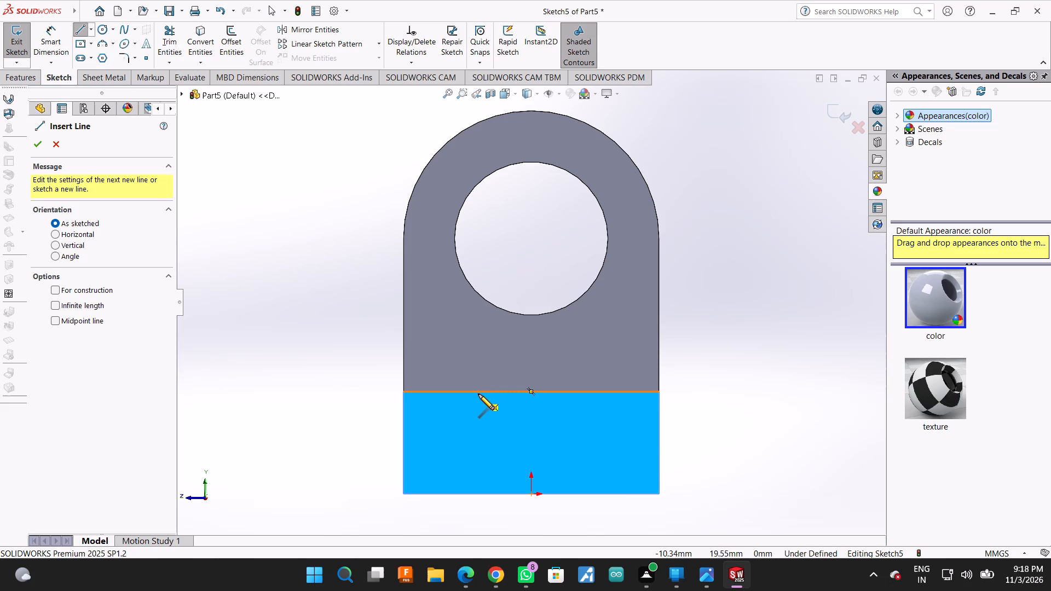
{"action": "left_click", "coordinate": [478, 394]}
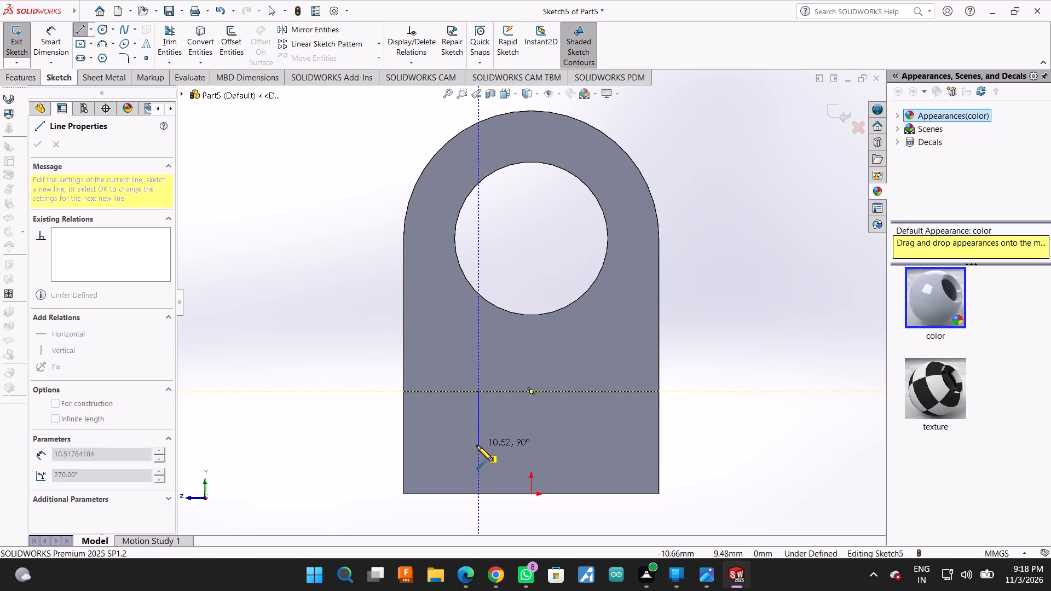
{"action": "left_click", "coordinate": [476, 438]}
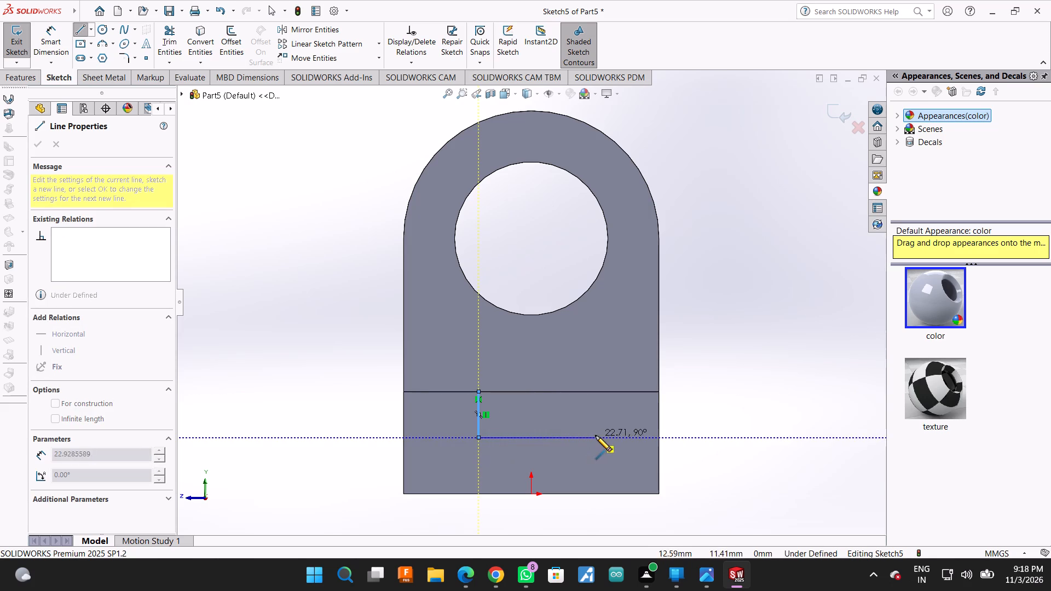
{"action": "left_click", "coordinate": [611, 436]}
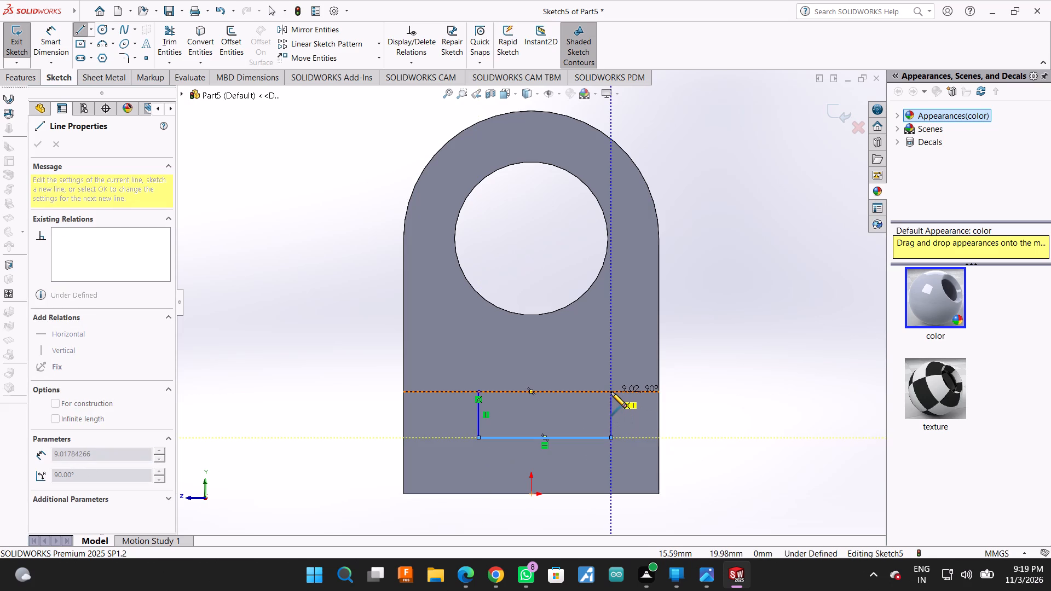
{"action": "left_click", "coordinate": [611, 392]}
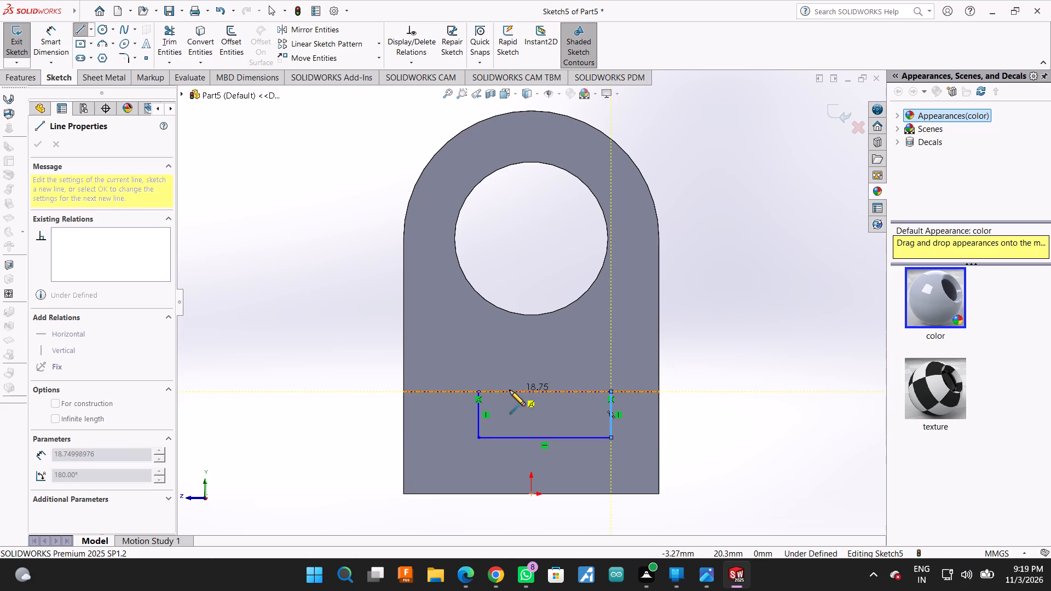
{"action": "left_click", "coordinate": [480, 389]}
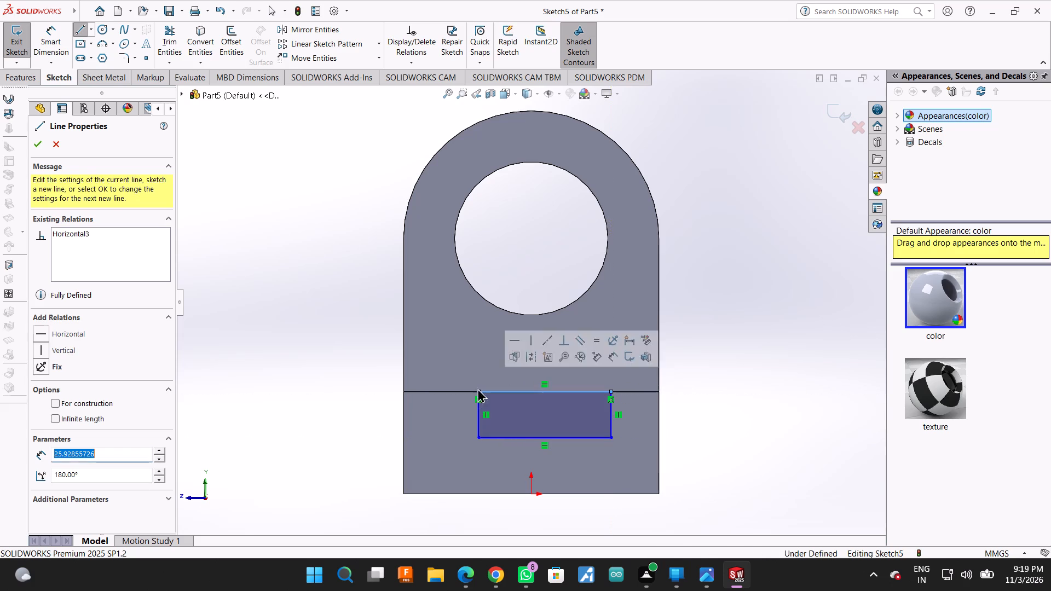
{"action": "left_click", "coordinate": [44, 134]}
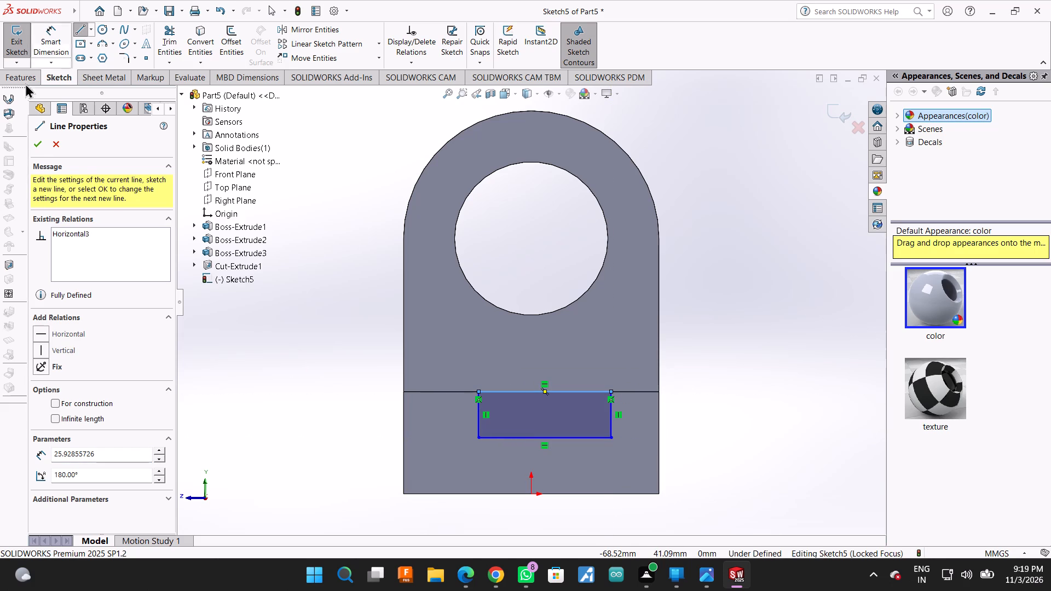
{"action": "left_click", "coordinate": [31, 144]}
Dimension the rectangle's left side from the base end face's left edge as (50-16)/2, giving 17 mm.
{"action": "left_click", "coordinate": [52, 22]}
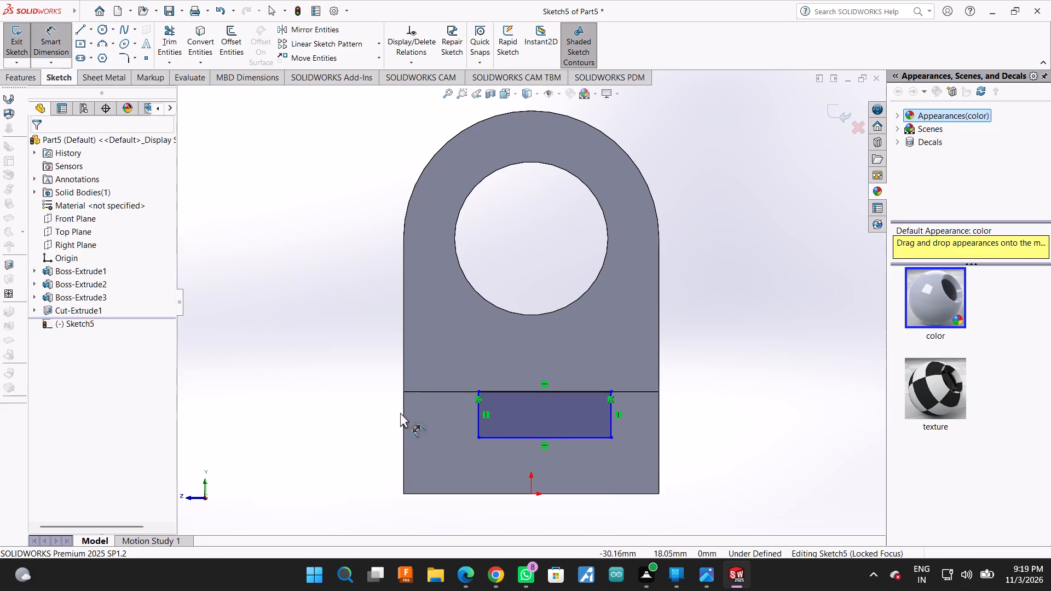
{"action": "left_click", "coordinate": [403, 417]}
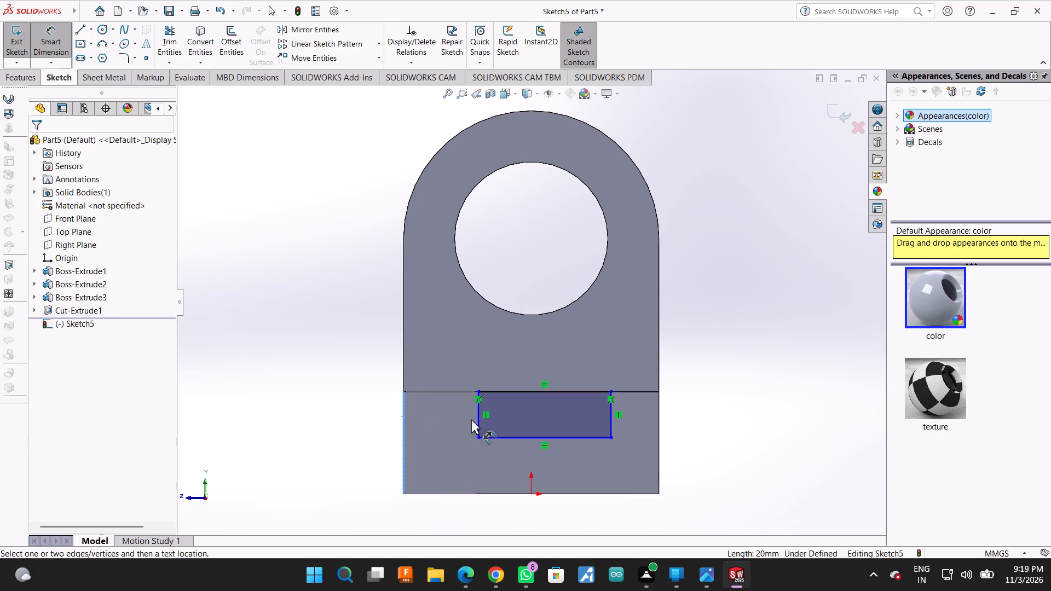
{"action": "left_click", "coordinate": [476, 419]}
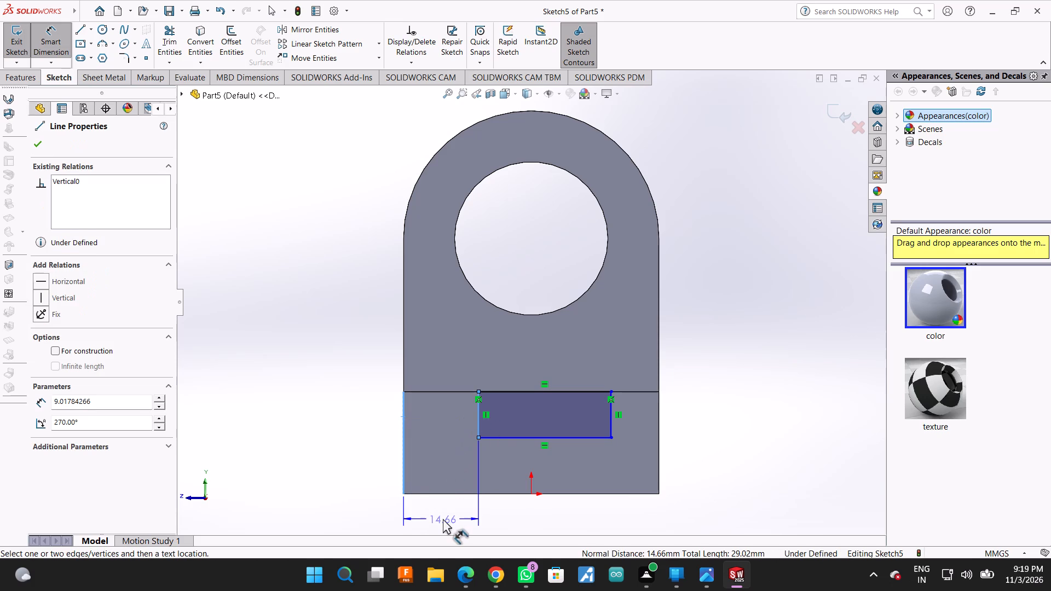
{"action": "left_click", "coordinate": [443, 519]}
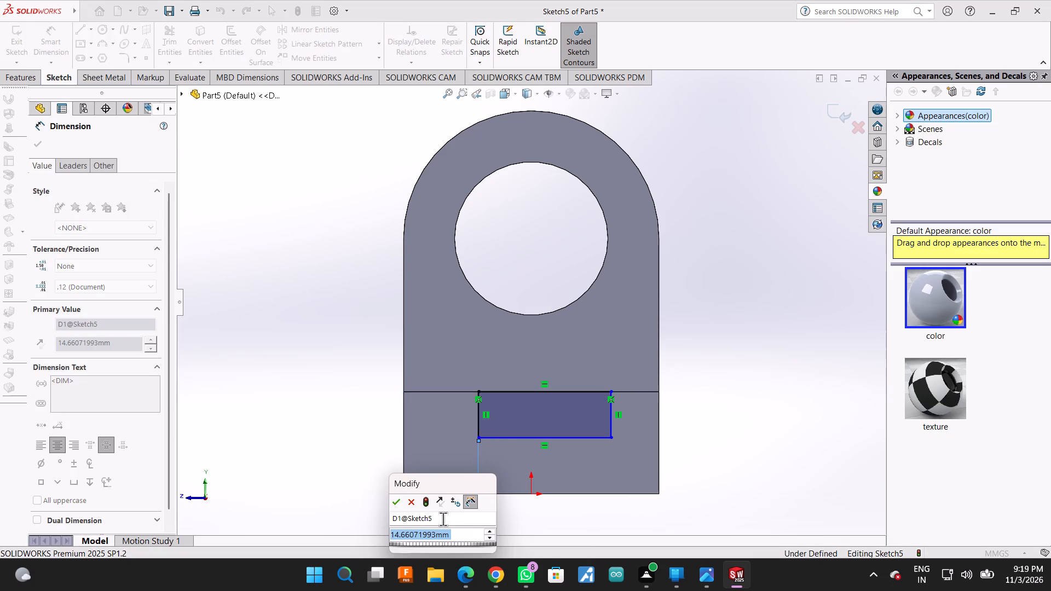
{"action": "type", "text": "50"}
{"action": "key", "text": "BackSpace"}
{"action": "key", "text": "BackSpace"}
{"action": "key", "text": "BackSpace"}
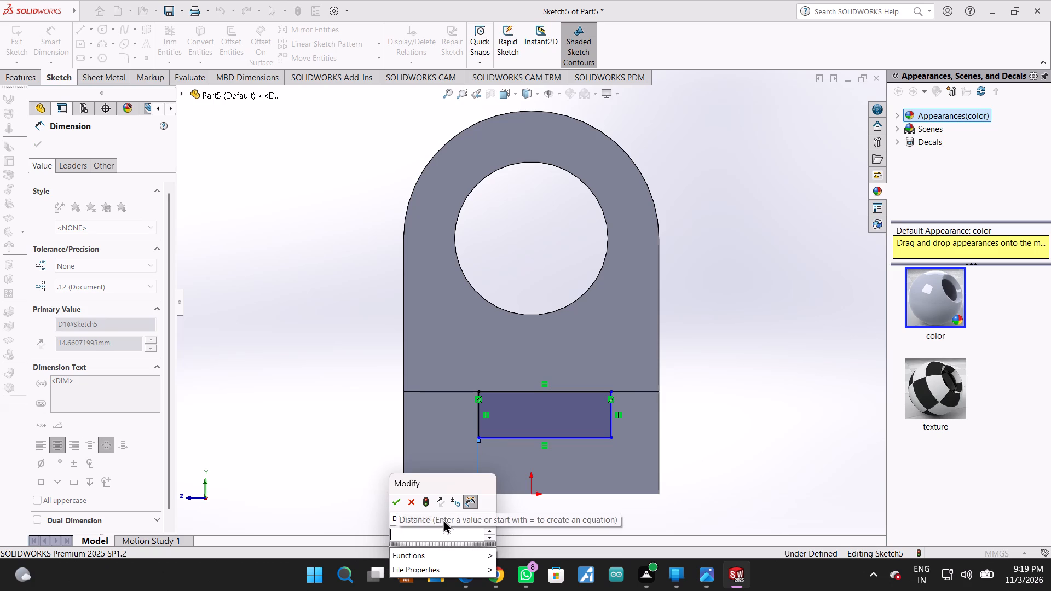
{"action": "key", "text": "shift+parenleft"}
{"action": "type", "text": "50-16"}
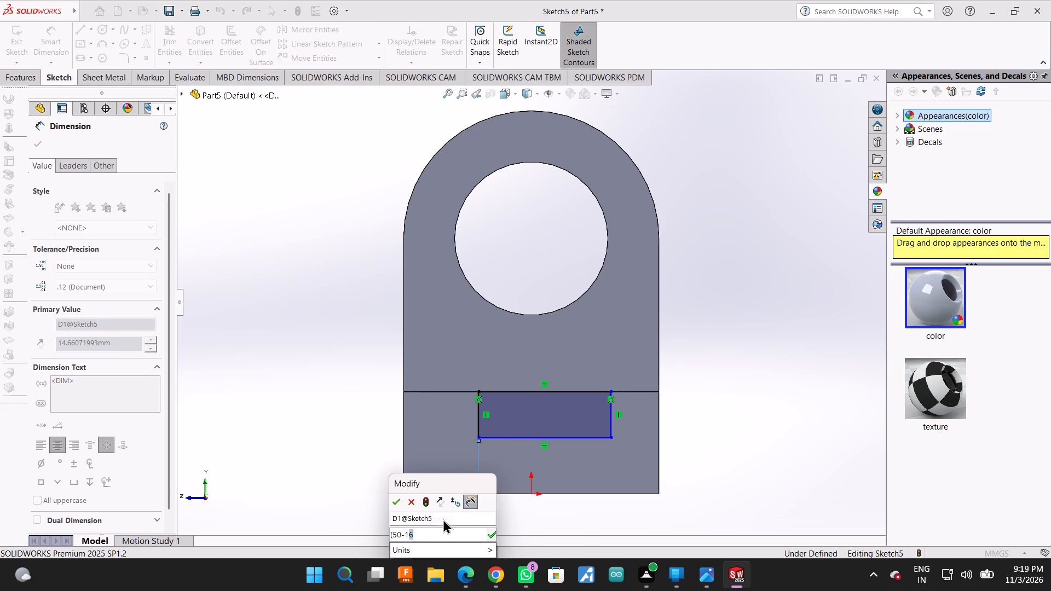
{"action": "key", "text": "shift+parenright"}
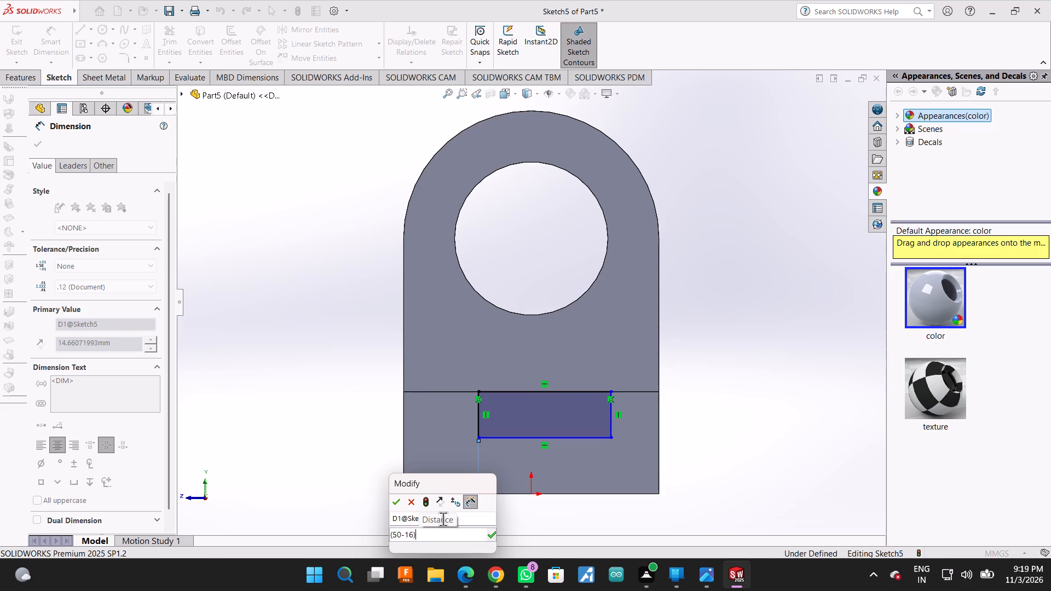
{"action": "type", "text": "/2"}
{"action": "key", "text": "Return"}
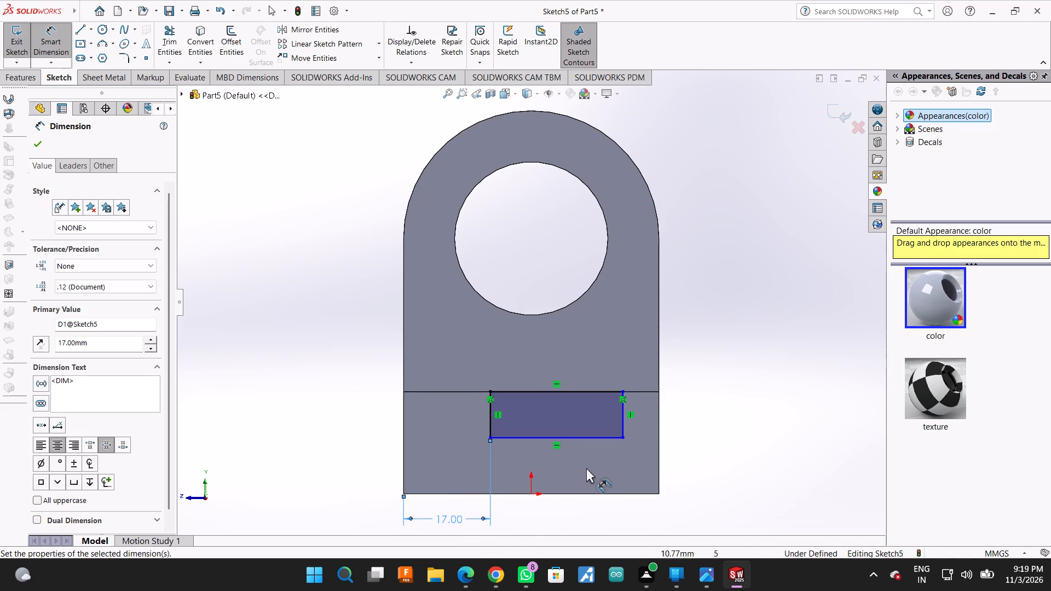
Dimension the rectangle's right side 17 mm from the base end face's right edge.
{"action": "left_click", "coordinate": [623, 428]}
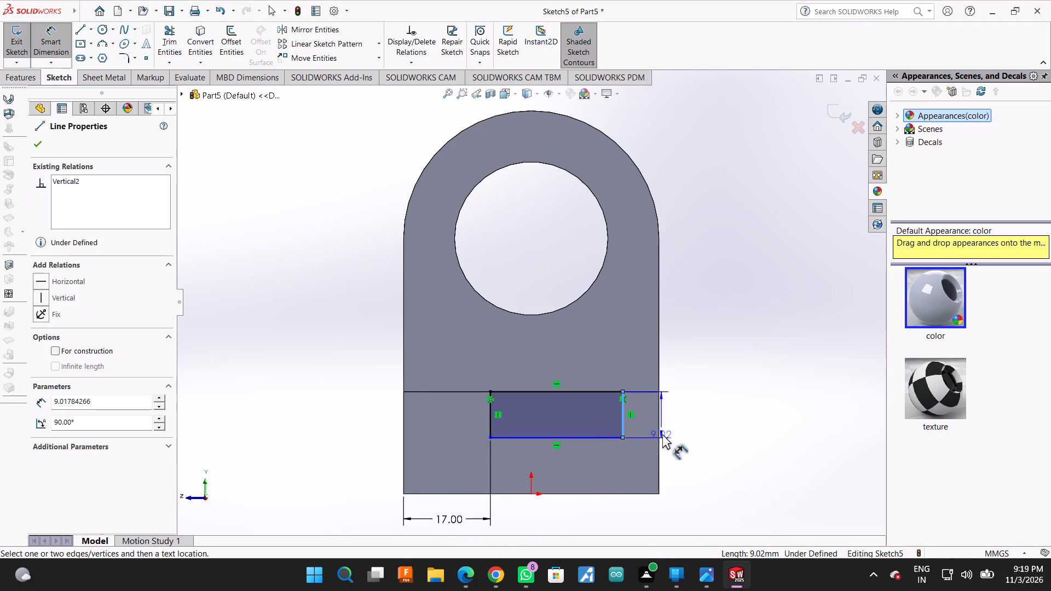
{"action": "left_click", "coordinate": [658, 434]}
{"action": "left_click", "coordinate": [721, 415]}
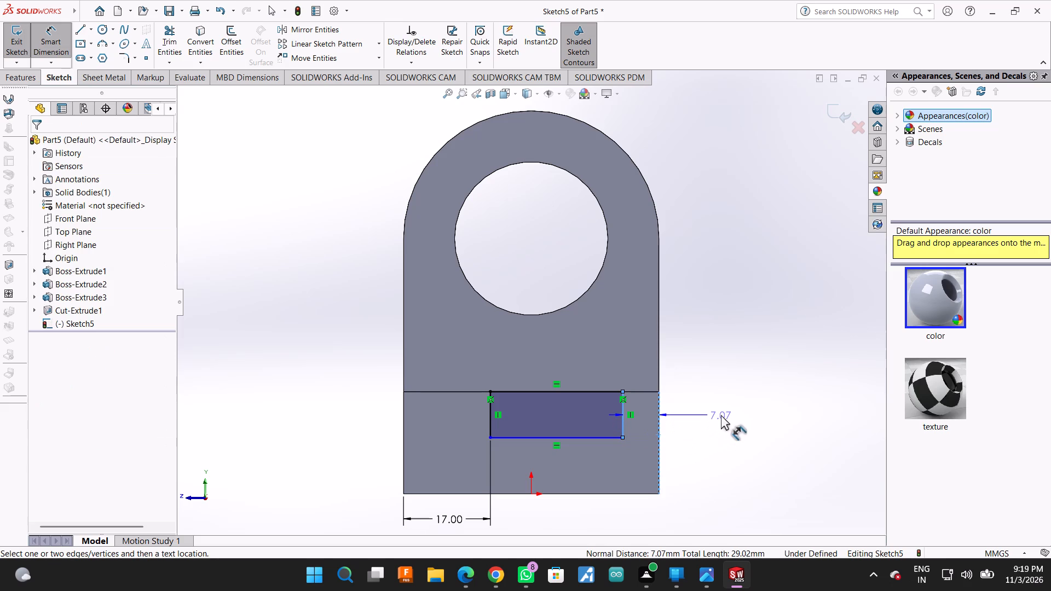
{"action": "type", "text": "17"}
{"action": "key", "text": "Return"}
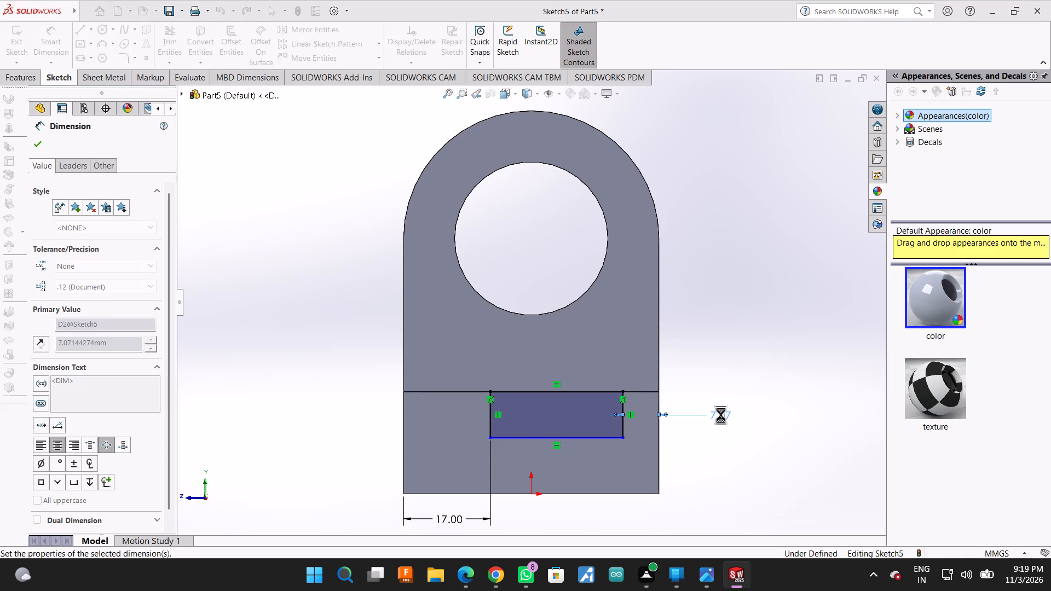
Set the depth of the slot rectangle on the base's end face to 10 mm.
{"action": "left_click", "coordinate": [493, 423]}
{"action": "left_click", "coordinate": [332, 416]}
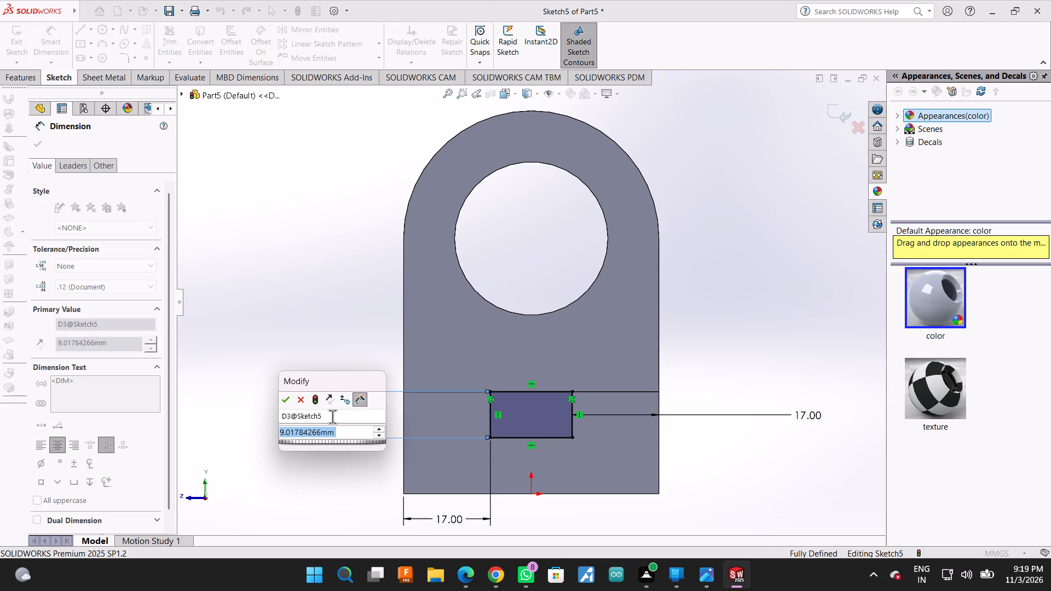
{"action": "type", "text": "10"}
{"action": "key", "text": "Return"}
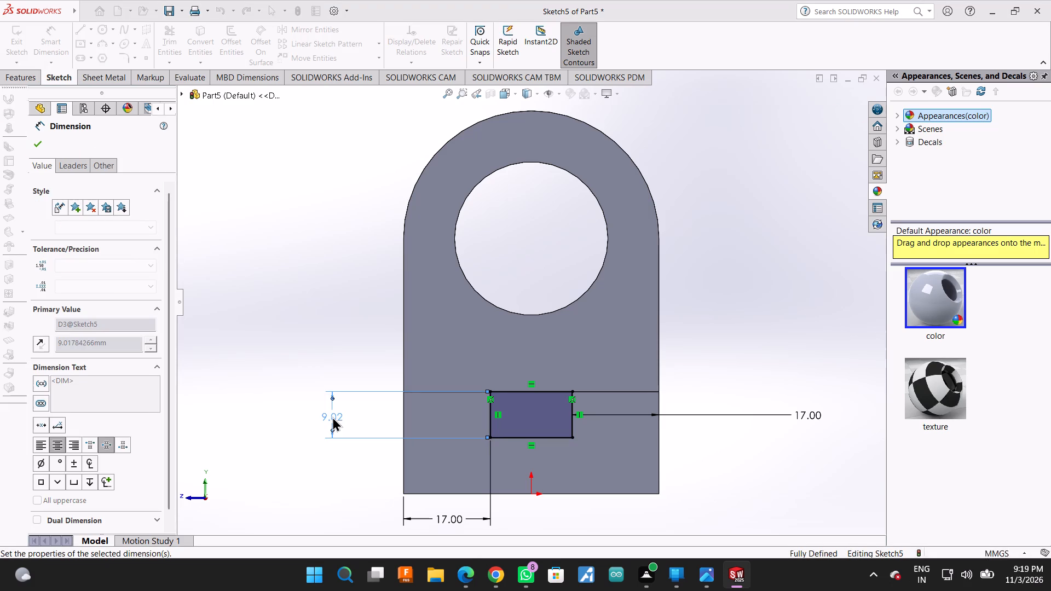
{"action": "left_click", "coordinate": [37, 141]}
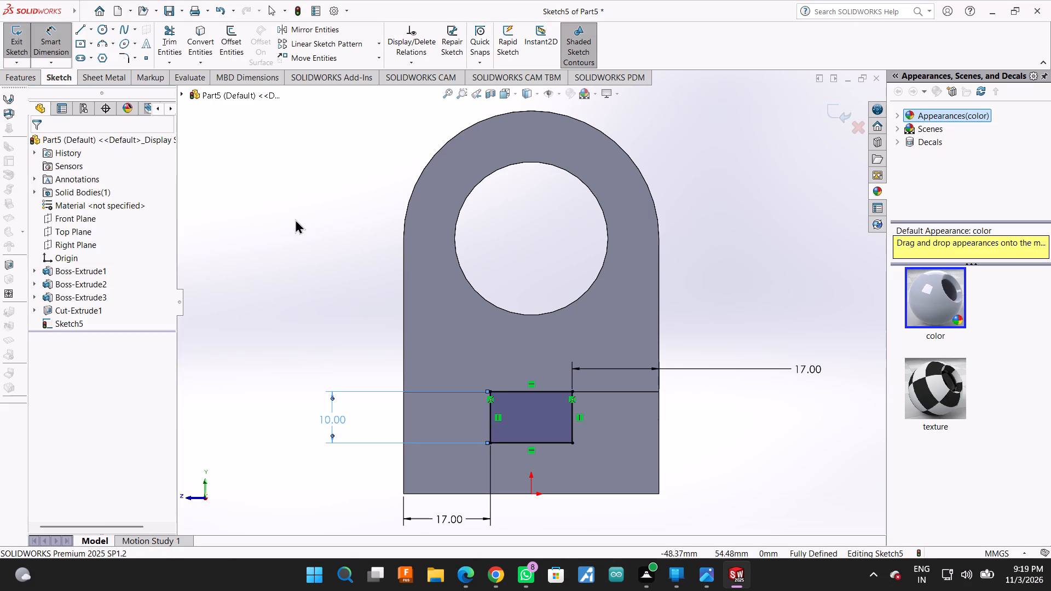
Cut the slot rectangle along the base's top with a blind Extruded Cut 50 mm deep.
{"action": "middle_click_drag", "start_coordinate": [301, 224], "coordinate": [338, 289]}
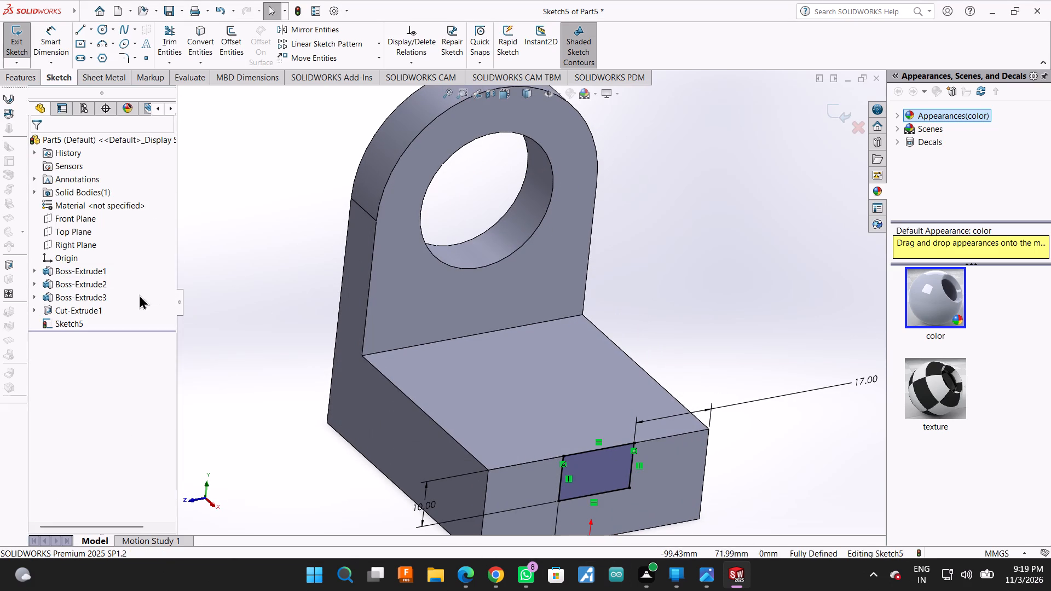
{"action": "left_click", "coordinate": [28, 79]}
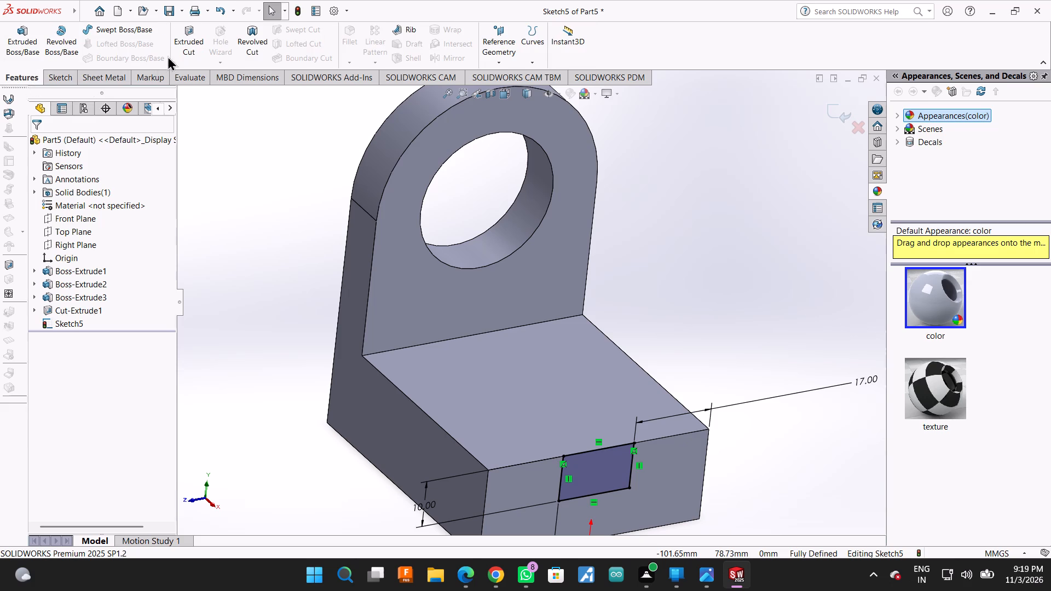
{"action": "left_click", "coordinate": [184, 43]}
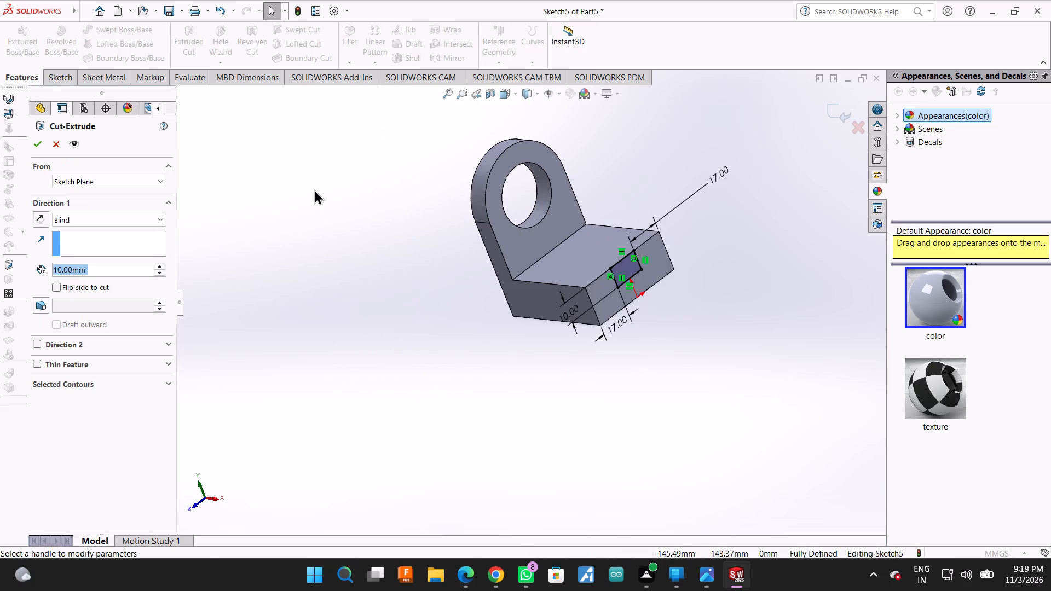
{"action": "type", "text": "50"}
{"action": "key", "text": "Return"}
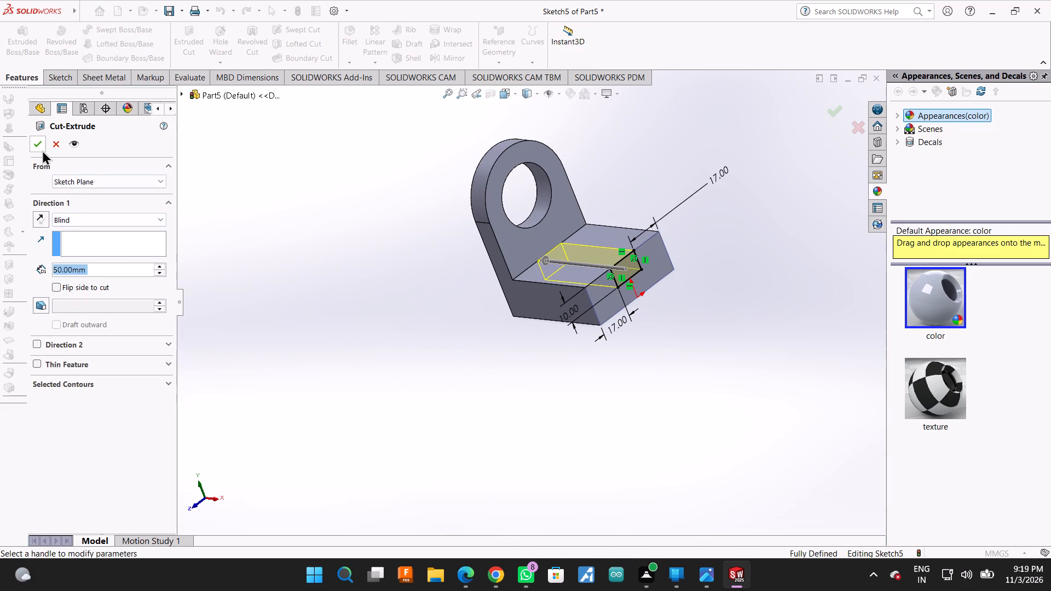
{"action": "left_click_drag", "start_coordinate": [42, 150], "coordinate": [53, 158]}
{"action": "scroll", "coordinate": [625, 334], "scroll_direction": "up", "scroll_amount": 1}
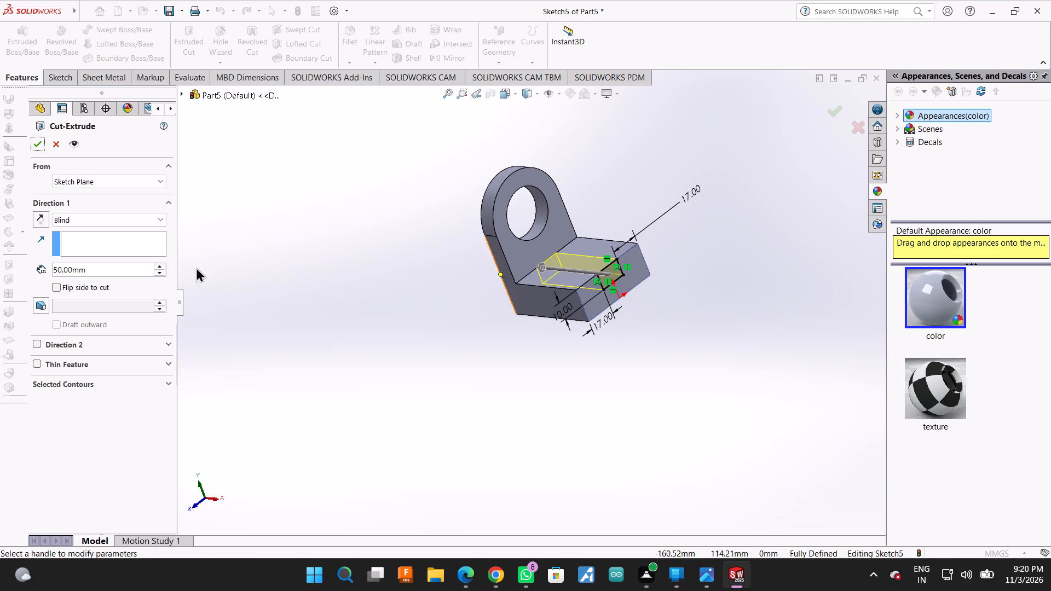
{"action": "left_click", "coordinate": [30, 144]}
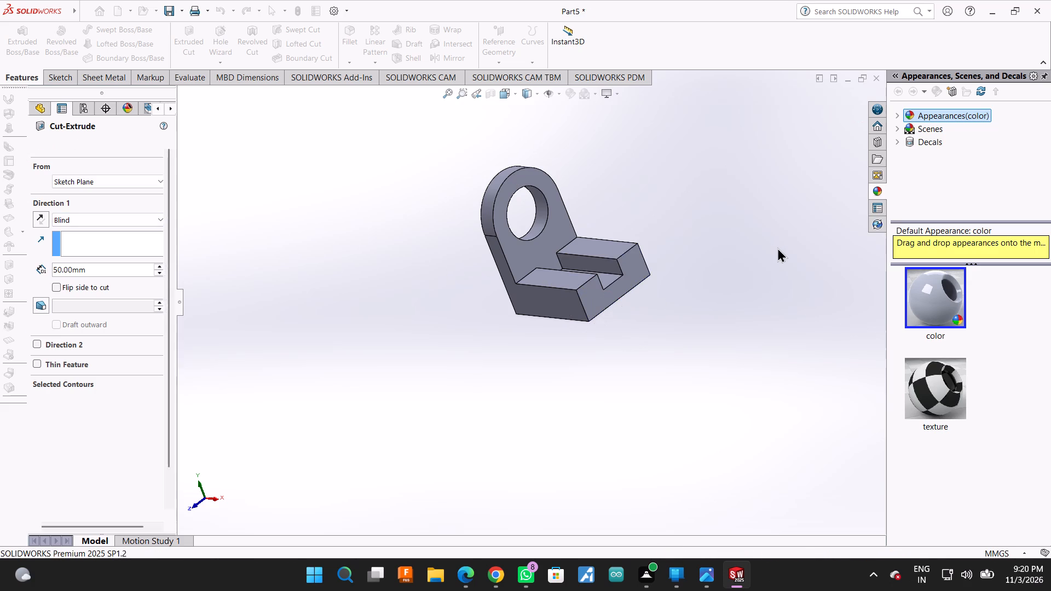
Examine the bracket from several angles, checking the base slot and its end at the upright wall.
{"action": "scroll", "coordinate": [777, 247], "scroll_direction": "up", "scroll_amount": 1}
{"action": "middle_click_drag", "start_coordinate": [757, 252], "coordinate": [765, 247]}
{"action": "middle_click_drag", "start_coordinate": [754, 250], "coordinate": [749, 251]}
{"action": "scroll", "coordinate": [651, 280], "scroll_direction": "down", "scroll_amount": 3}
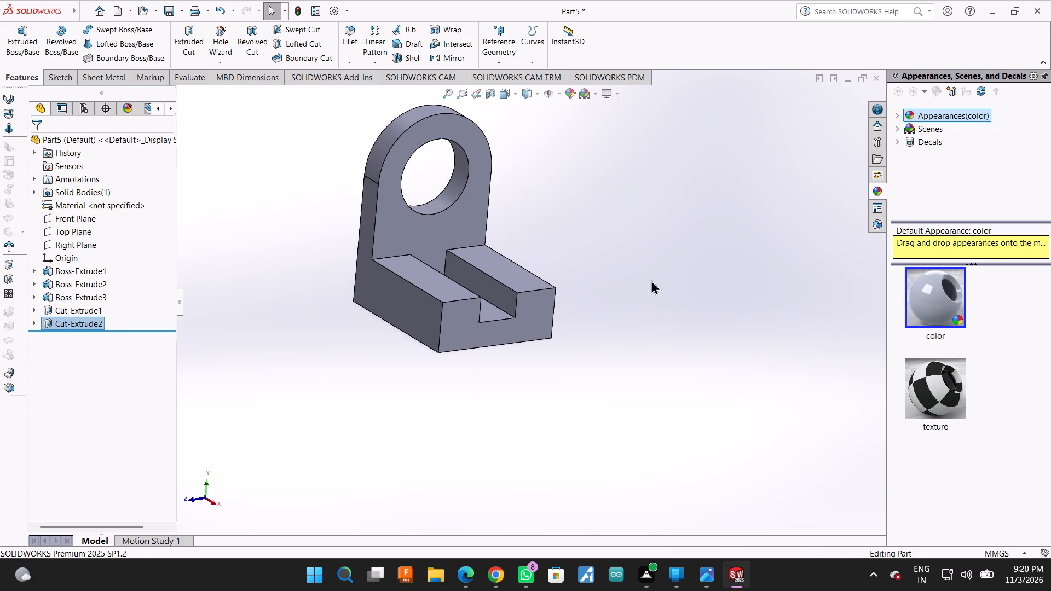
{"action": "scroll", "coordinate": [632, 325], "scroll_direction": "up", "scroll_amount": 2}
{"action": "middle_click_drag", "start_coordinate": [611, 304], "coordinate": [584, 324]}
{"action": "scroll", "coordinate": [464, 281], "scroll_direction": "down", "scroll_amount": 1}
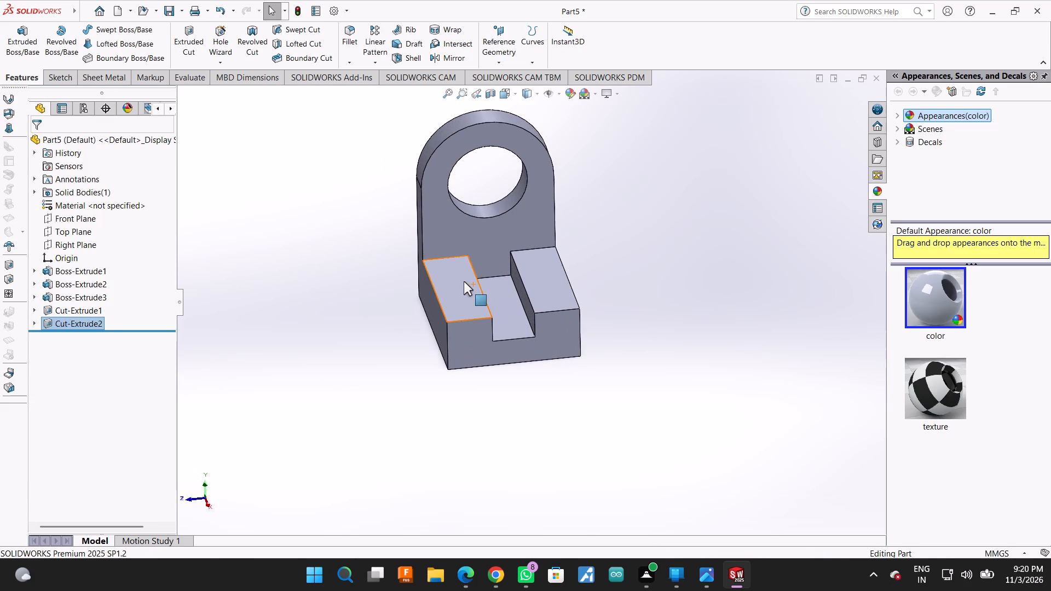
{"action": "scroll", "coordinate": [464, 281], "scroll_direction": "down", "scroll_amount": 1}
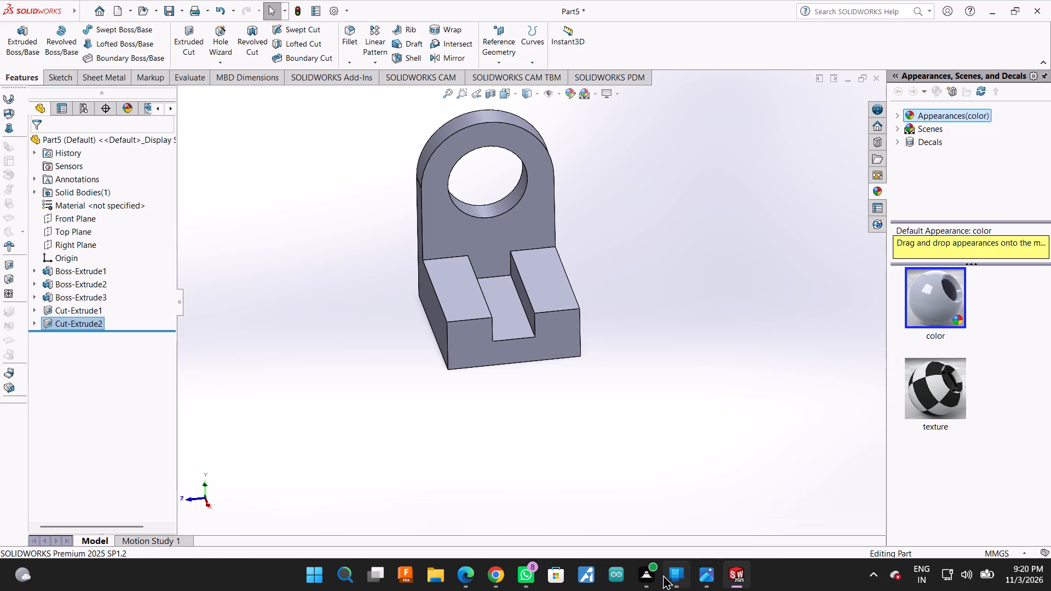
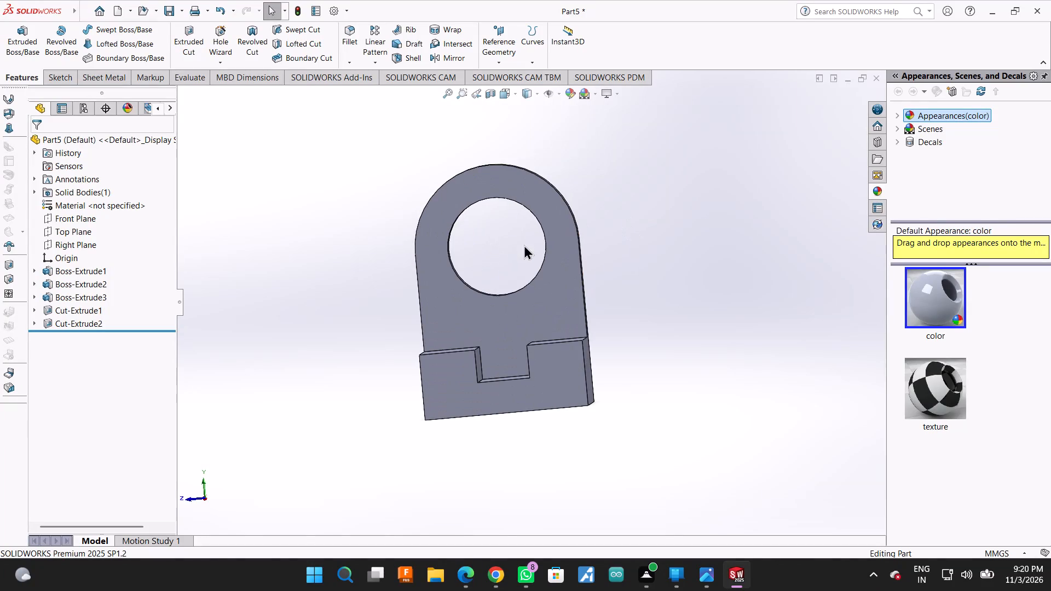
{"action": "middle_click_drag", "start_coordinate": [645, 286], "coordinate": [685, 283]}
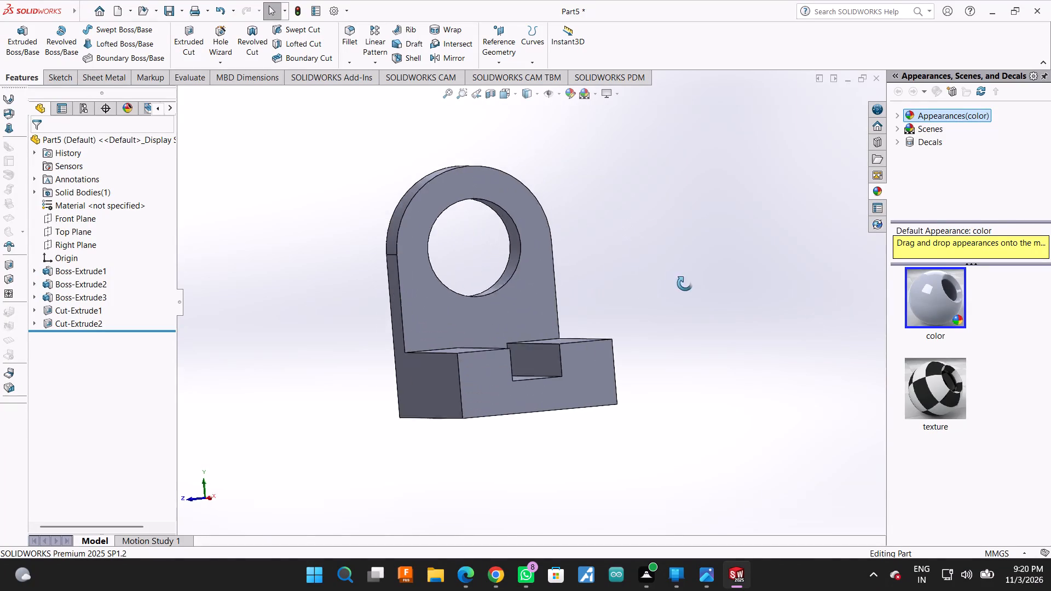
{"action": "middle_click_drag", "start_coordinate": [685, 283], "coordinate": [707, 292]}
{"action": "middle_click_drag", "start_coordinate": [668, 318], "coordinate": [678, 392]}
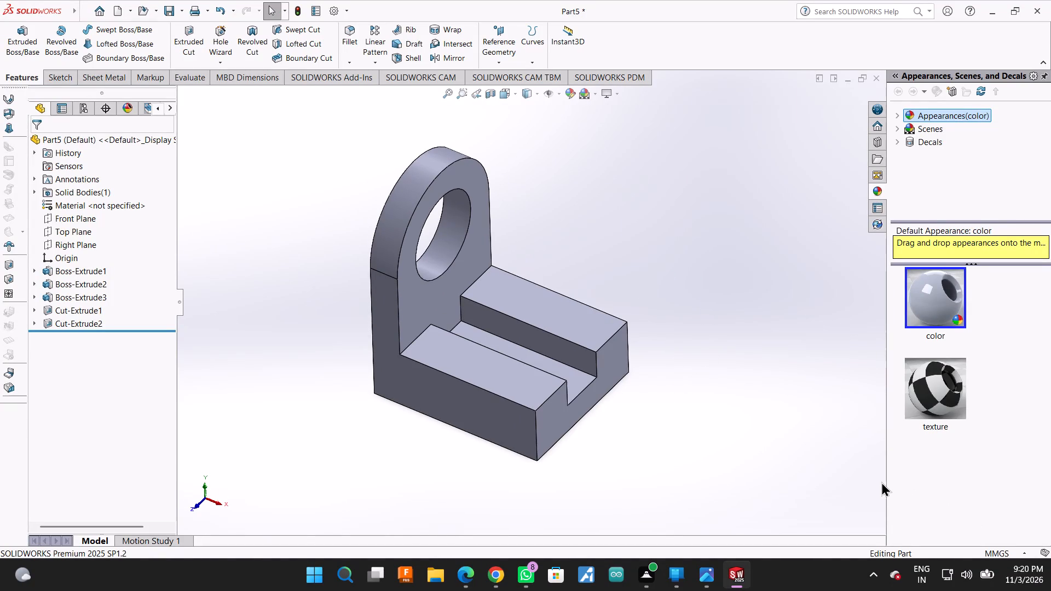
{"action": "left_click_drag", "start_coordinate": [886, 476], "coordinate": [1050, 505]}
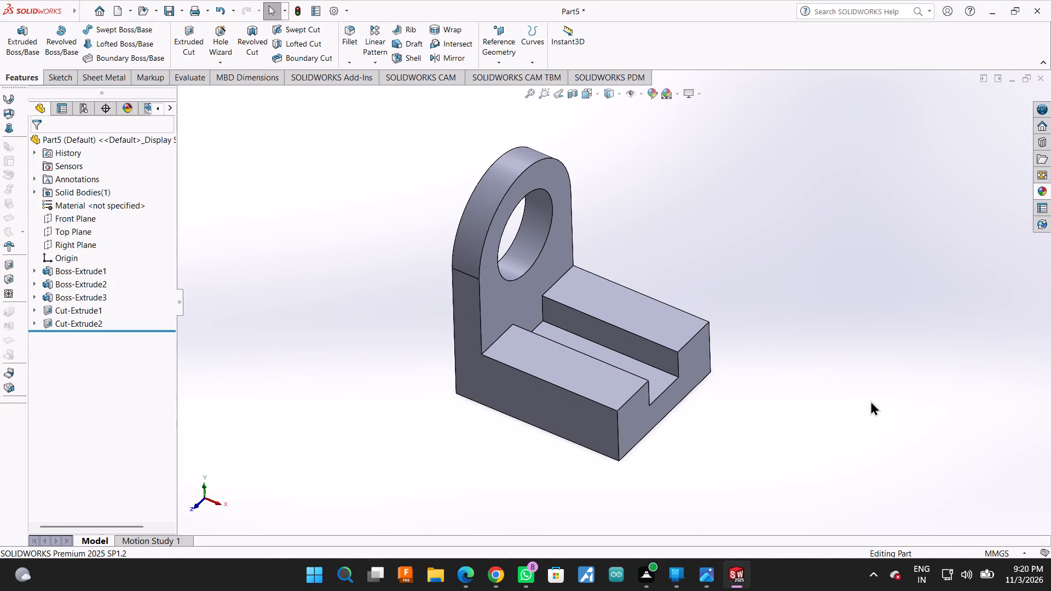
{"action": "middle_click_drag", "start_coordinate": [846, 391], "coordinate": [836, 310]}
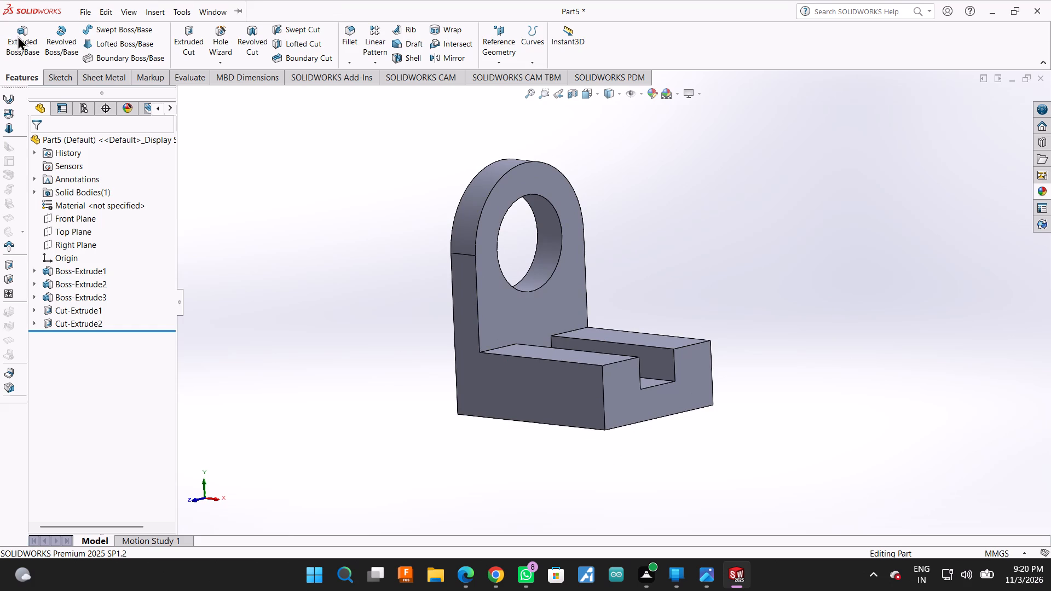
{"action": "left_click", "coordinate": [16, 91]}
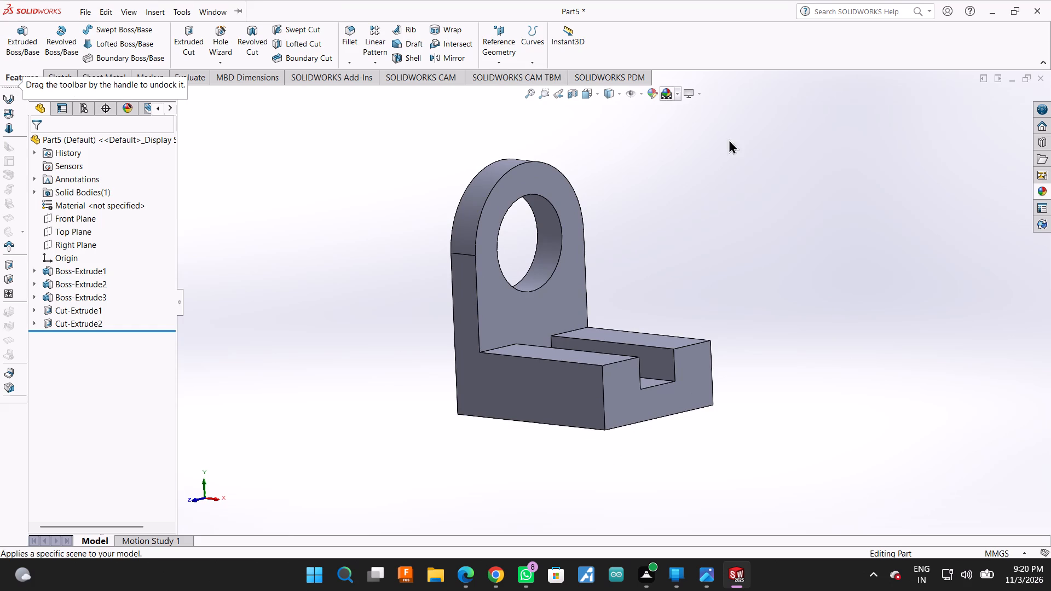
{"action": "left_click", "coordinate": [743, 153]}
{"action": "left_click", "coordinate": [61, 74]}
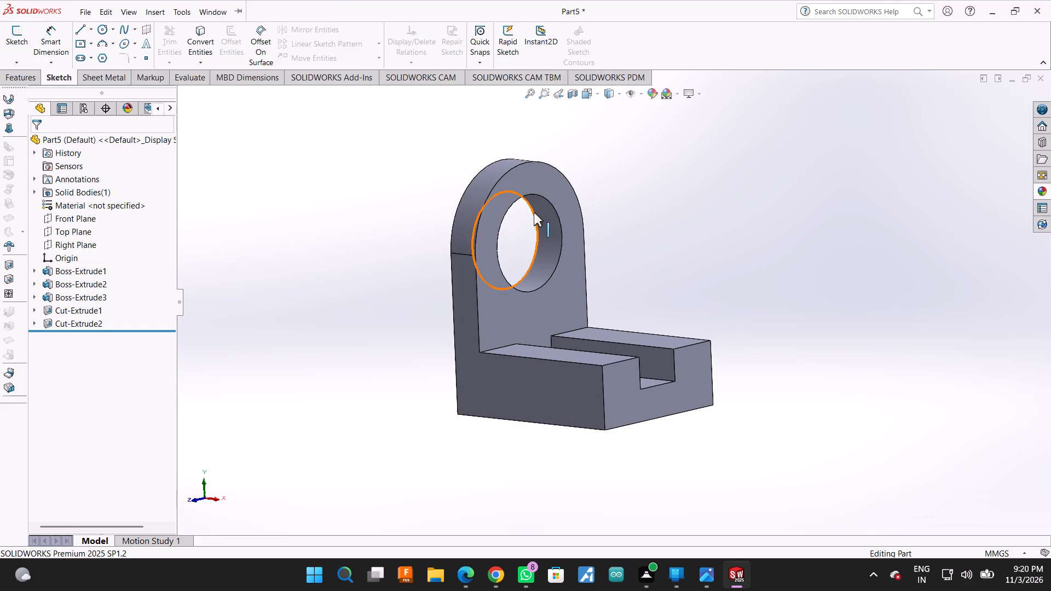
Apply an orange colour to the bracket's outer faces, including the base underside and rounded wall edge, excluding the hole and slot surfaces.
{"action": "left_click", "coordinate": [562, 277], "text": "ctrl"}
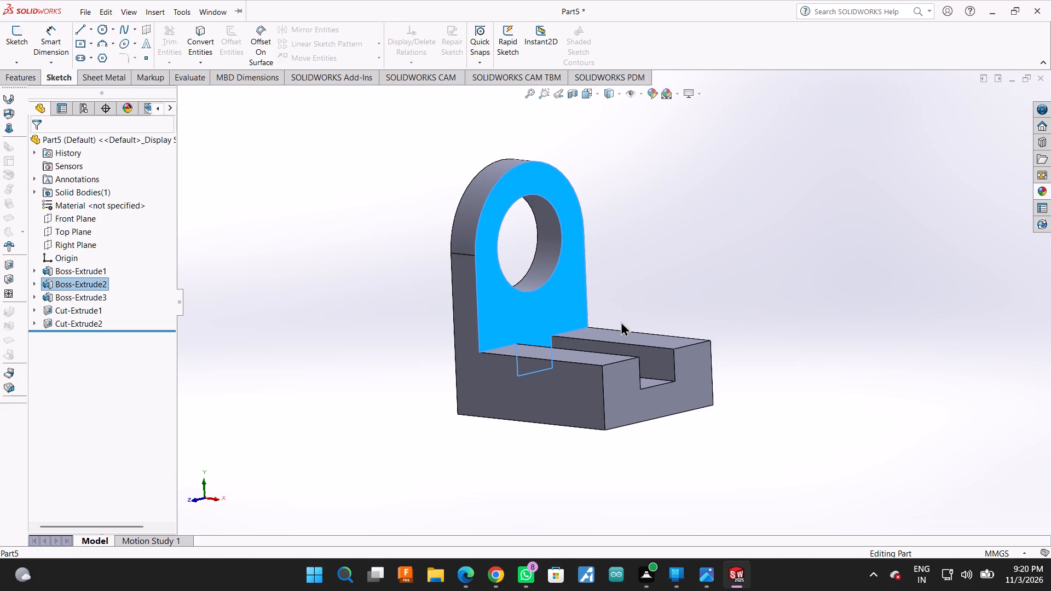
{"action": "left_click", "coordinate": [626, 338], "text": "ctrl"}
{"action": "left_click", "coordinate": [576, 360], "text": "ctrl"}
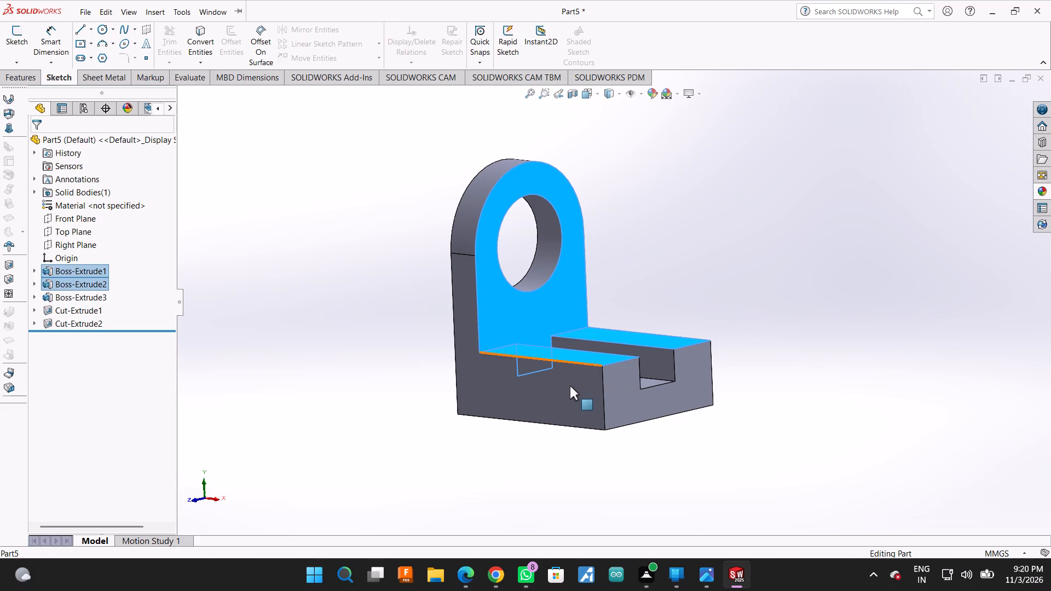
{"action": "left_click", "coordinate": [570, 386], "text": "ctrl"}
{"action": "left_click", "coordinate": [619, 409], "text": "ctrl"}
{"action": "middle_click_drag", "start_coordinate": [776, 356], "coordinate": [663, 431]}
{"action": "left_click", "coordinate": [657, 387], "text": "ctrl"}
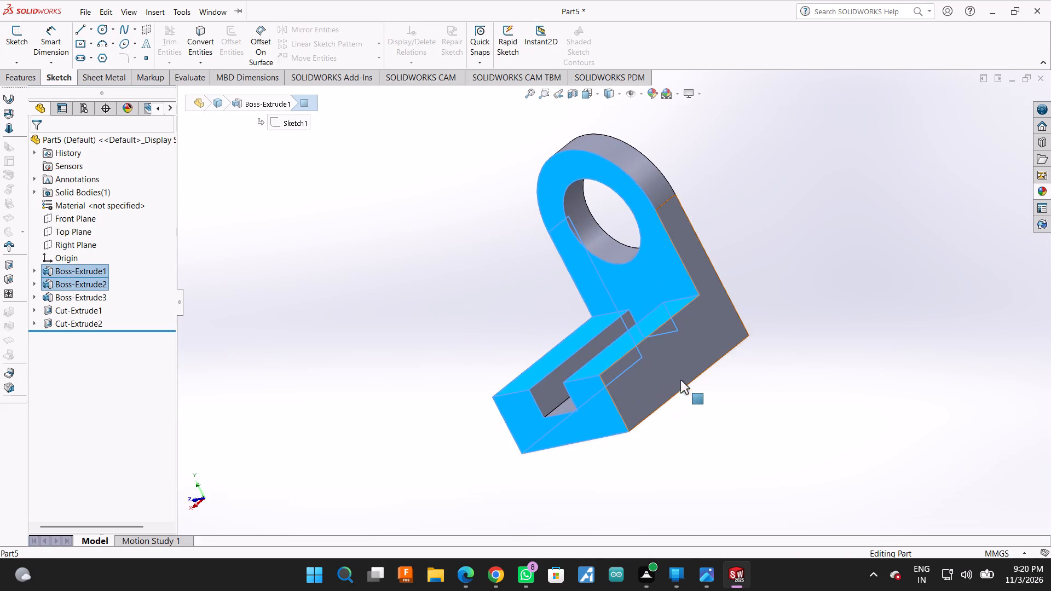
{"action": "middle_click_drag", "start_coordinate": [731, 380], "coordinate": [641, 350]}
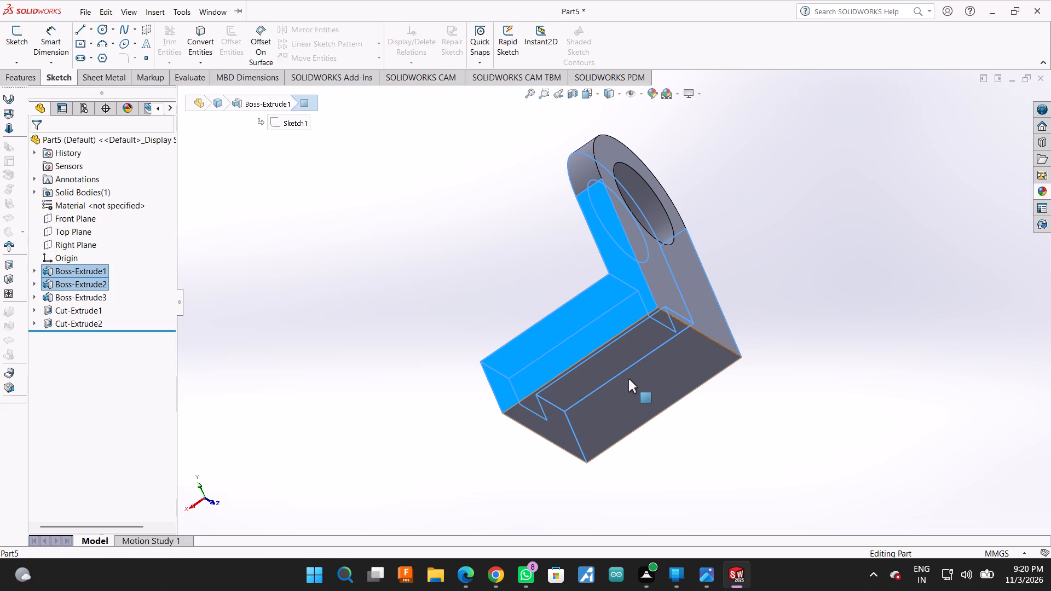
{"action": "left_click", "coordinate": [628, 379], "text": "ctrl"}
{"action": "middle_click_drag", "start_coordinate": [775, 268], "coordinate": [745, 370]}
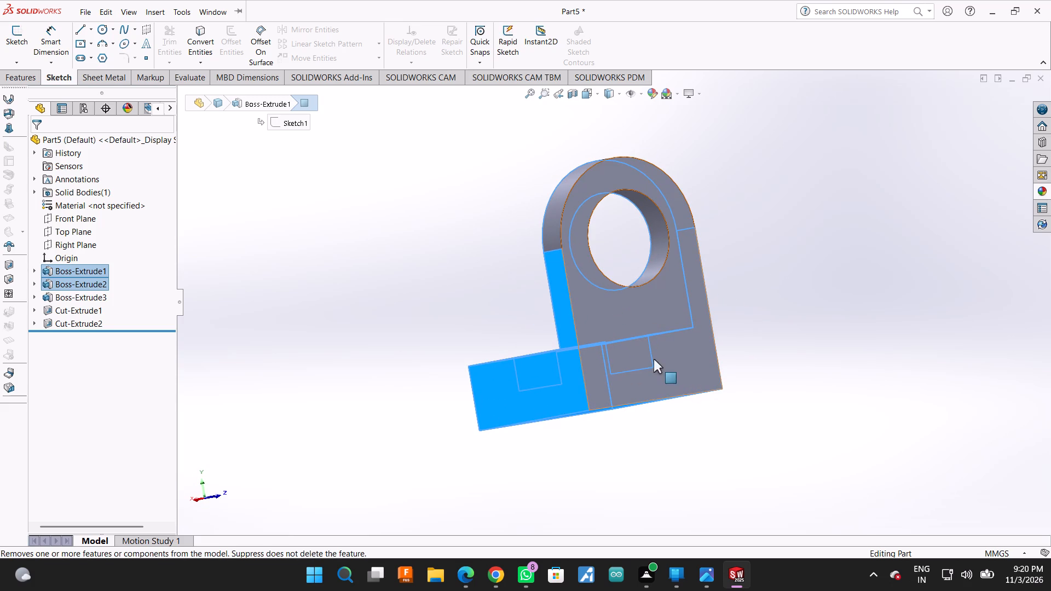
{"action": "left_click", "coordinate": [647, 351], "text": "ctrl"}
{"action": "middle_click_drag", "start_coordinate": [821, 254], "coordinate": [934, 382]}
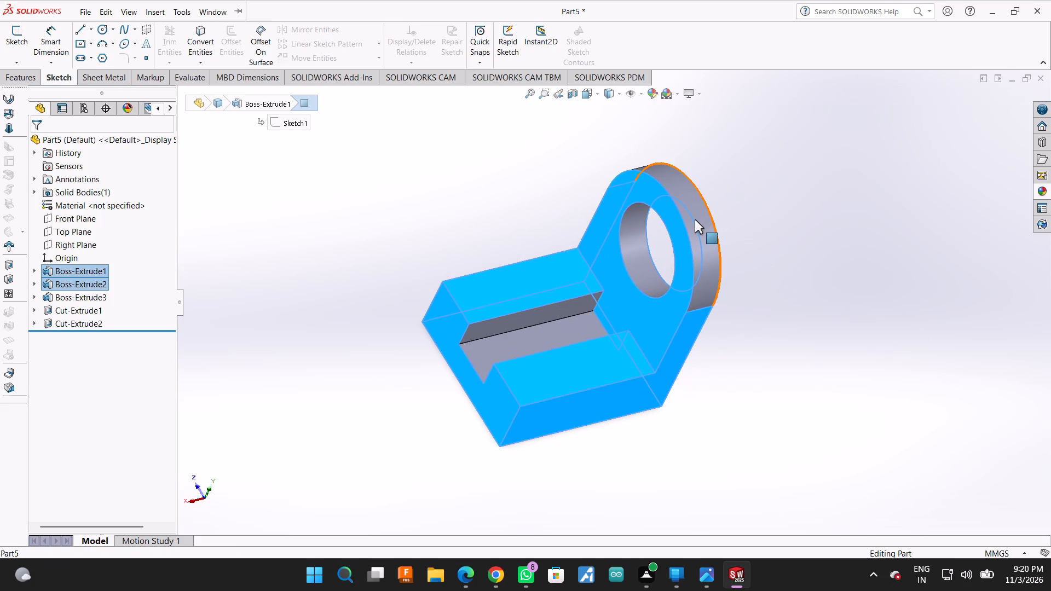
{"action": "left_click", "coordinate": [695, 219], "text": "ctrl"}
{"action": "middle_click_drag", "start_coordinate": [776, 286], "coordinate": [977, 268]}
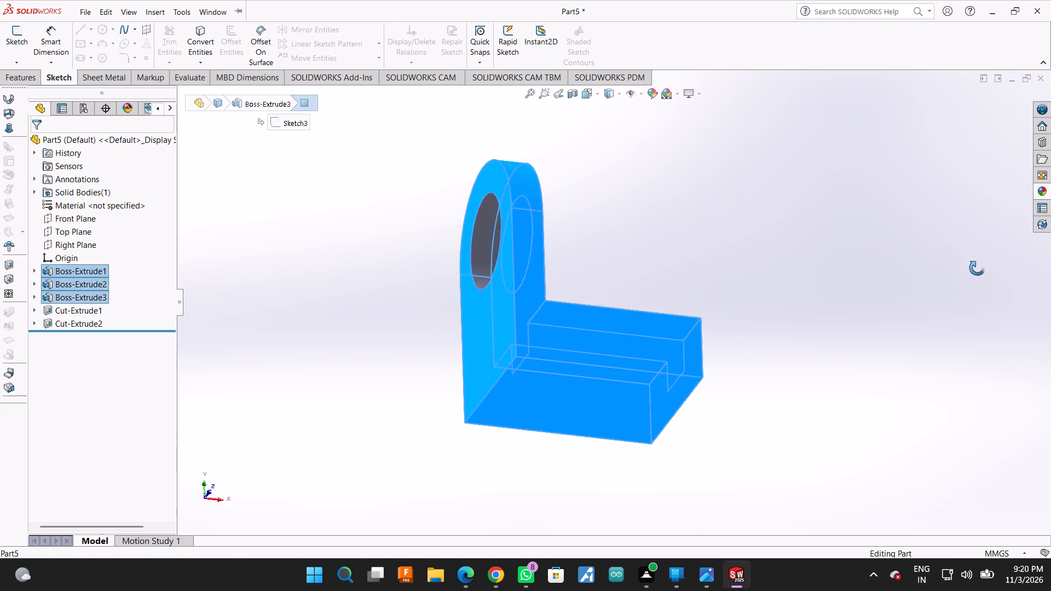
{"action": "middle_click_drag", "start_coordinate": [977, 268], "coordinate": [831, 346]}
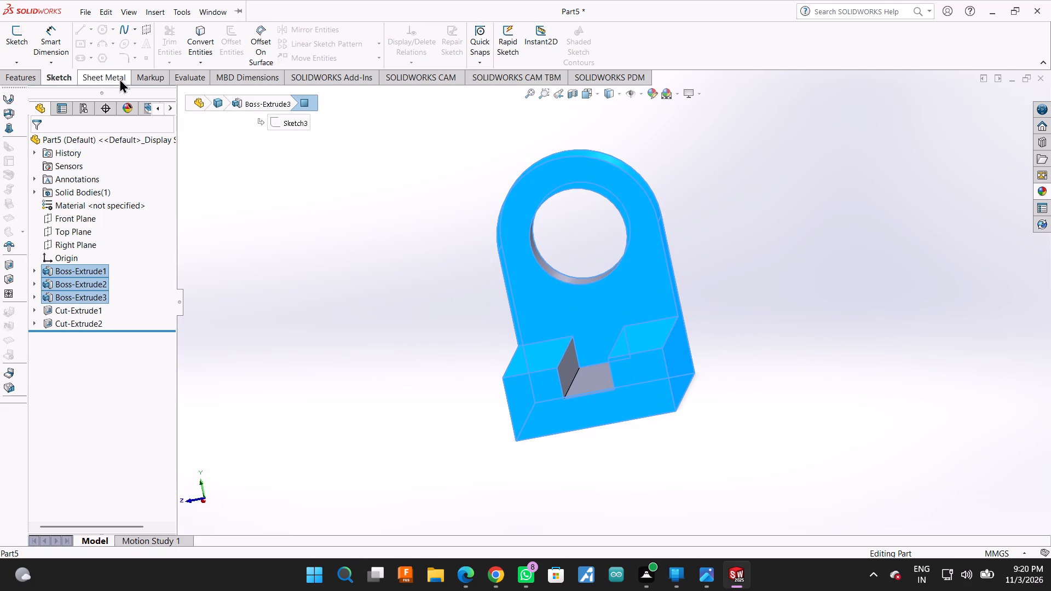
{"action": "left_click", "coordinate": [56, 74]}
{"action": "left_click", "coordinate": [23, 74]}
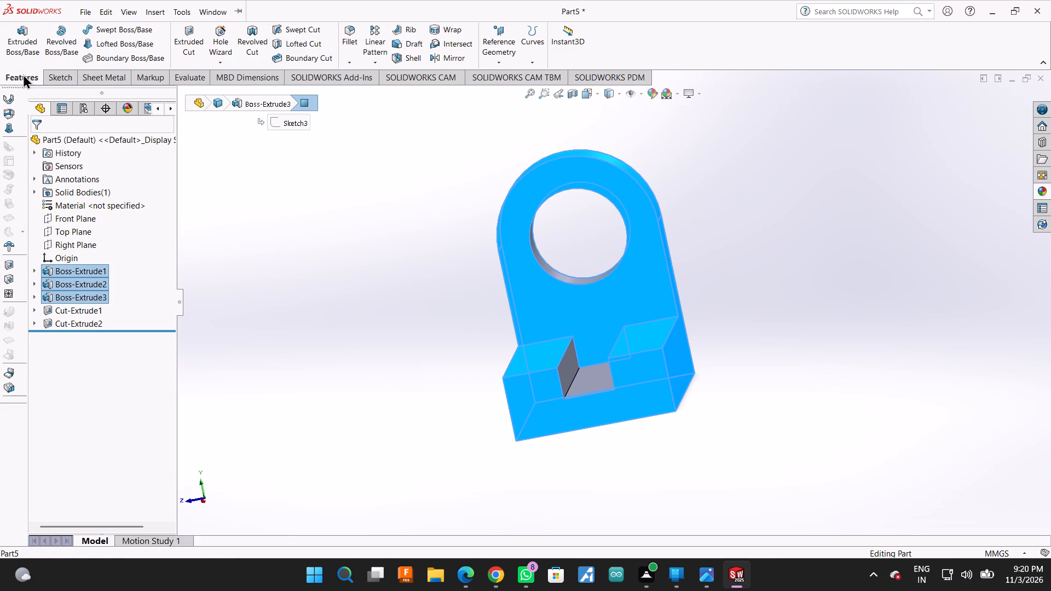
{"action": "left_click", "coordinate": [648, 94]}
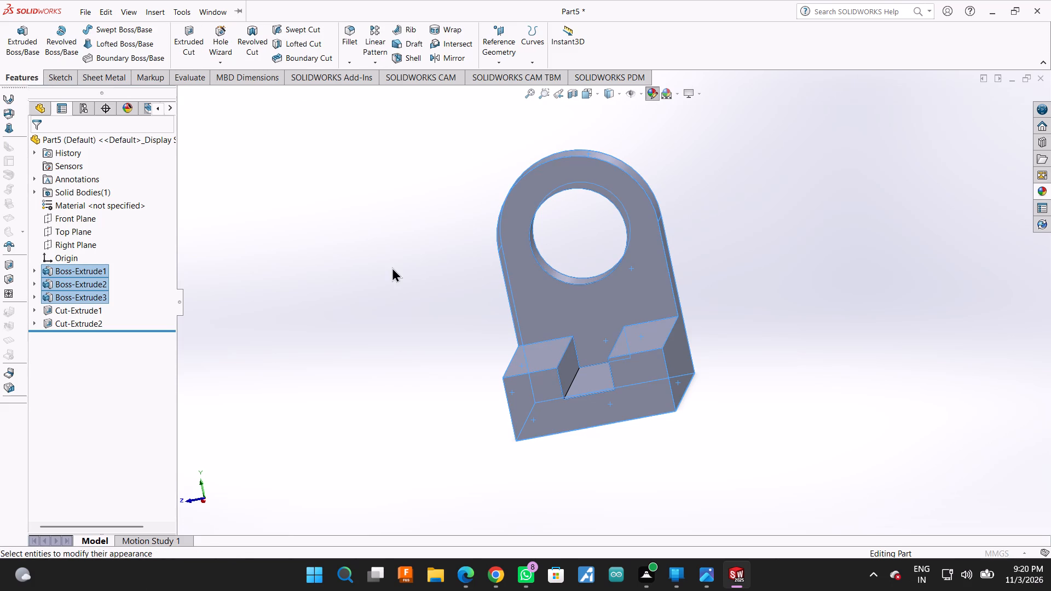
{"action": "left_click", "coordinate": [147, 352]}
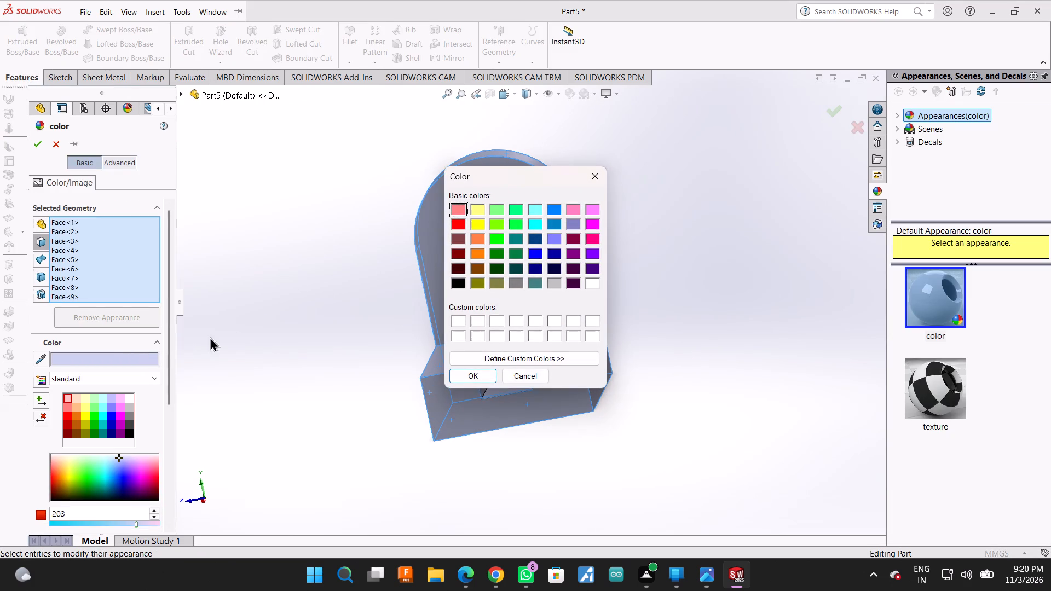
{"action": "left_click", "coordinate": [473, 235]}
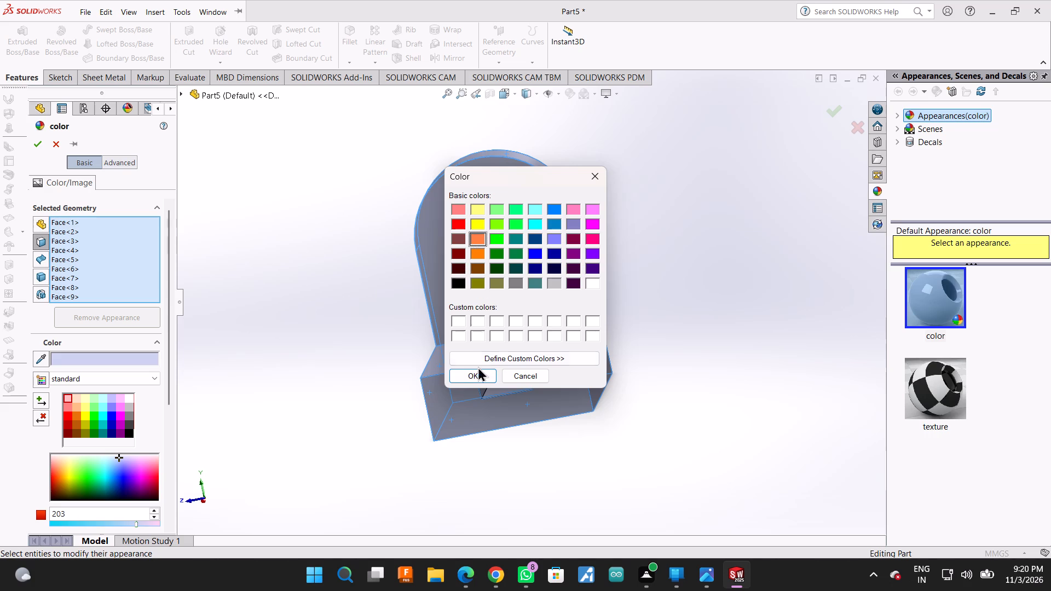
{"action": "left_click", "coordinate": [477, 373]}
{"action": "middle_click_drag", "start_coordinate": [651, 273], "coordinate": [703, 259]}
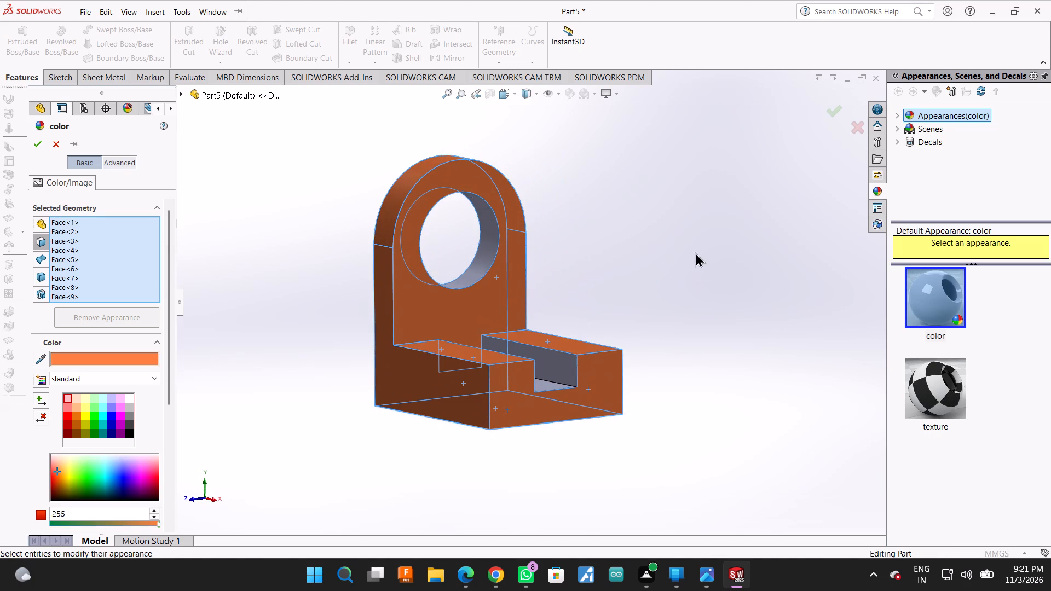
{"action": "left_click", "coordinate": [32, 144]}
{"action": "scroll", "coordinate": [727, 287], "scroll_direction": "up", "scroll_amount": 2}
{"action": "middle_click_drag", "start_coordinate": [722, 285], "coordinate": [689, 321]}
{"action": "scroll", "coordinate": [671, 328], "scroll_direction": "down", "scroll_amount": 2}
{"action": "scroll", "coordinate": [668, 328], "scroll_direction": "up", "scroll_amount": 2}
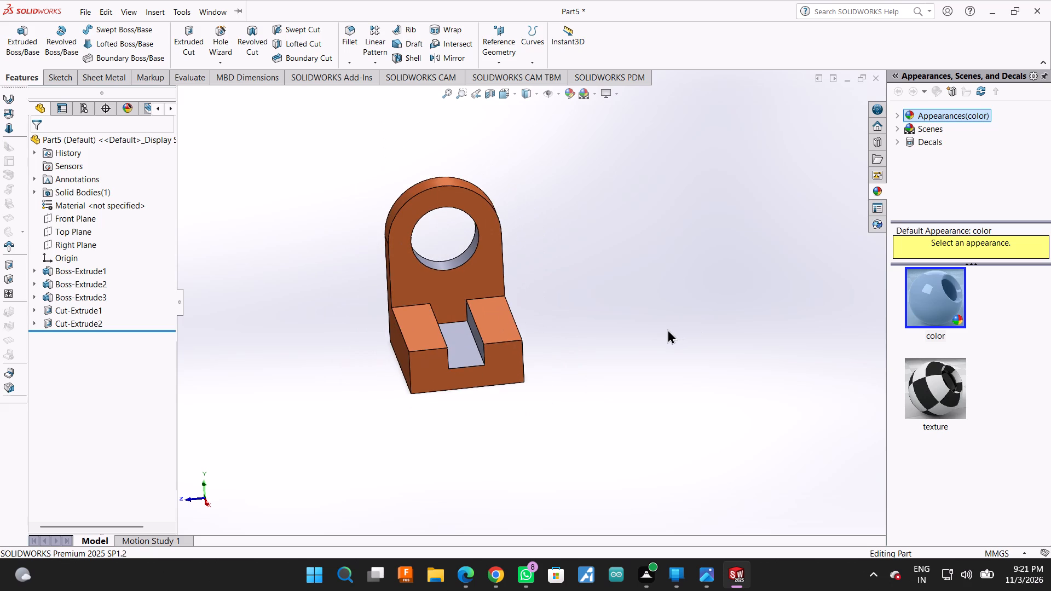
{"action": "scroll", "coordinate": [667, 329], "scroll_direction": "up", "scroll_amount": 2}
On the Front Plane beside the bracket, sketch an outer rectangular frame about 225 mm wide with connected lines, ending the top line just inside the starting side.
{"action": "left_click", "coordinate": [54, 221]}
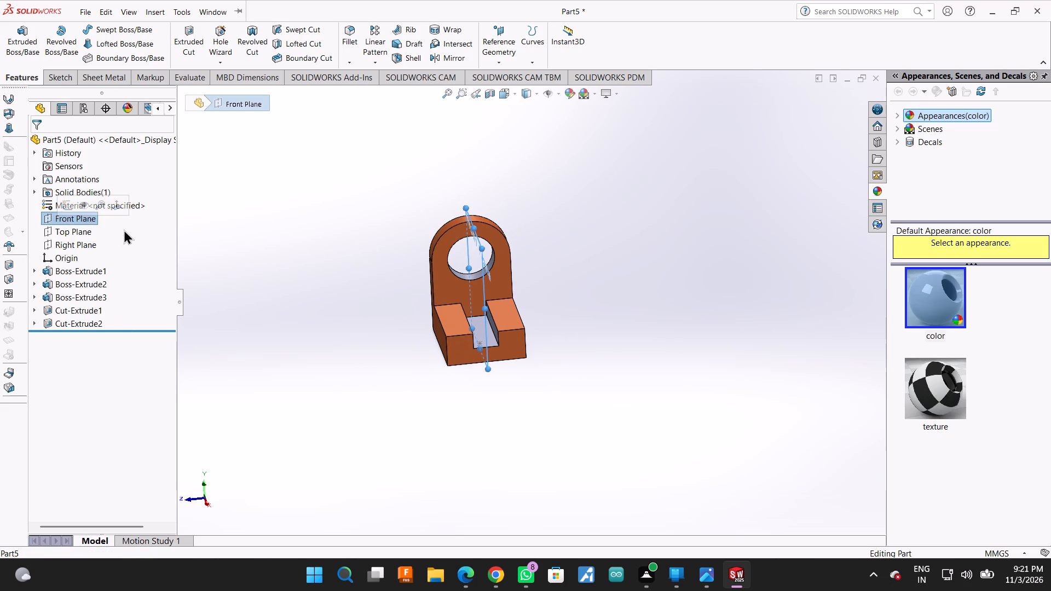
{"action": "left_click", "coordinate": [112, 202]}
{"action": "scroll", "coordinate": [593, 344], "scroll_direction": "up", "scroll_amount": 2}
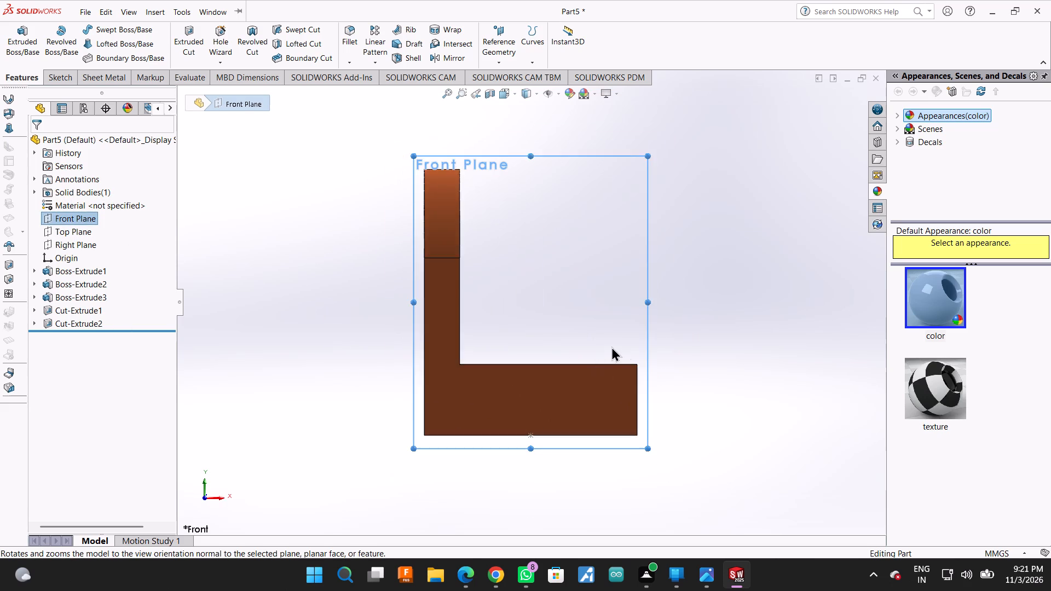
{"action": "scroll", "coordinate": [620, 349], "scroll_direction": "up", "scroll_amount": 2}
{"action": "scroll", "coordinate": [787, 328], "scroll_direction": "up", "scroll_amount": 4}
{"action": "scroll", "coordinate": [778, 308], "scroll_direction": "down", "scroll_amount": 3}
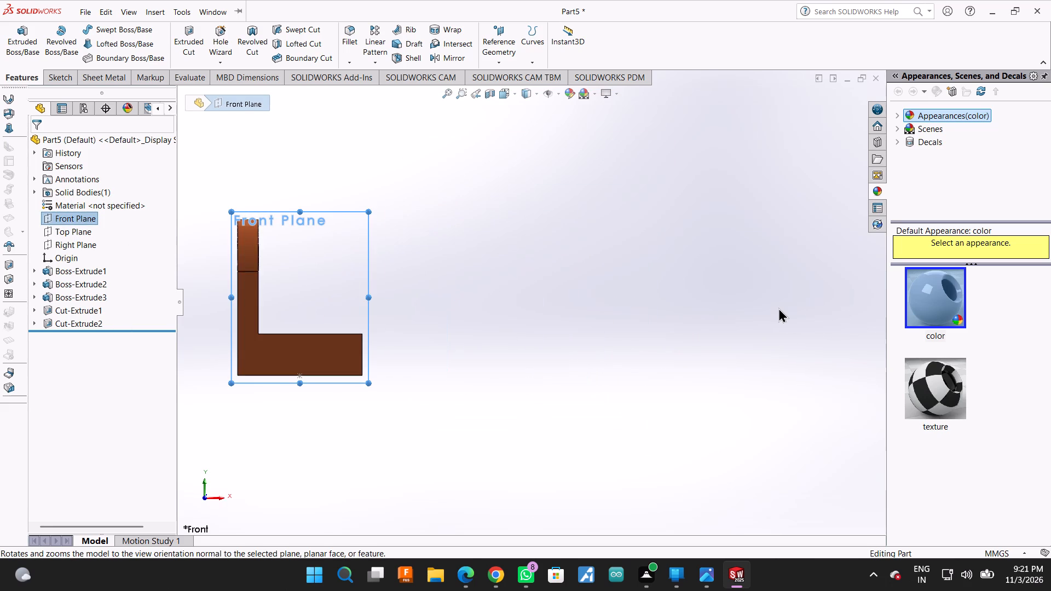
{"action": "scroll", "coordinate": [32, 315], "scroll_direction": "down", "scroll_amount": 1}
{"action": "scroll", "coordinate": [290, 317], "scroll_direction": "down", "scroll_amount": 1}
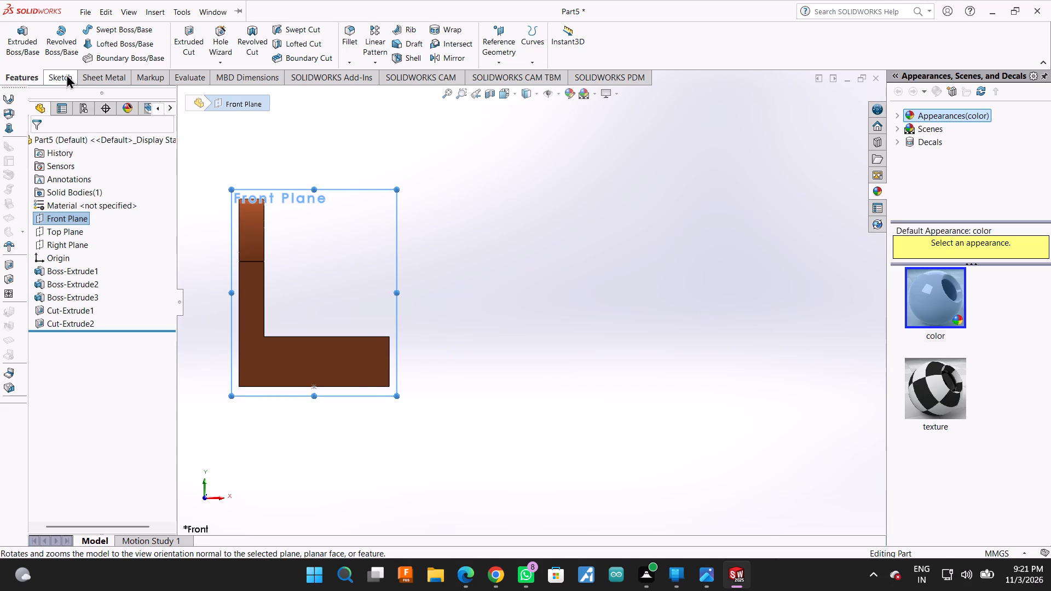
{"action": "left_click", "coordinate": [66, 74]}
{"action": "left_click", "coordinate": [73, 25]}
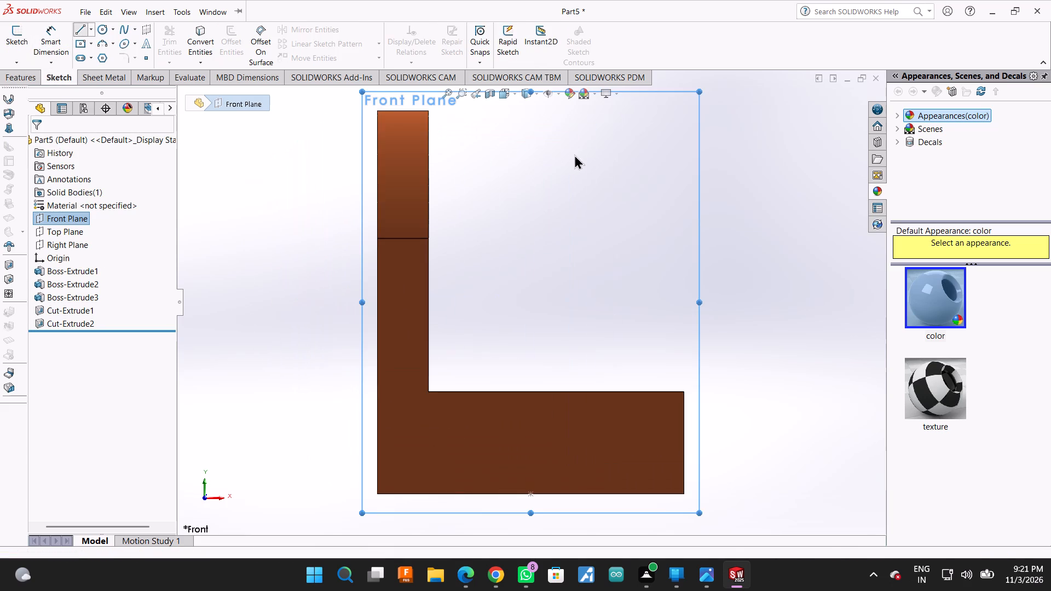
{"action": "scroll", "coordinate": [411, 216], "scroll_direction": "up", "scroll_amount": 7}
{"action": "scroll", "coordinate": [584, 283], "scroll_direction": "up", "scroll_amount": 1}
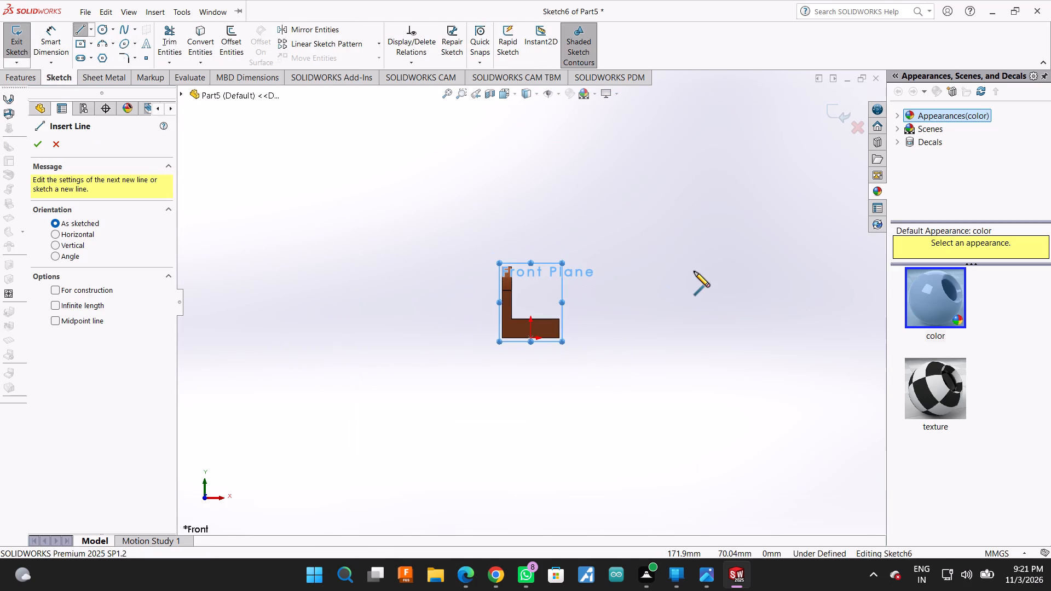
{"action": "scroll", "coordinate": [694, 271], "scroll_direction": "down", "scroll_amount": 2}
{"action": "scroll", "coordinate": [499, 304], "scroll_direction": "down", "scroll_amount": 3}
{"action": "scroll", "coordinate": [517, 302], "scroll_direction": "up", "scroll_amount": 5}
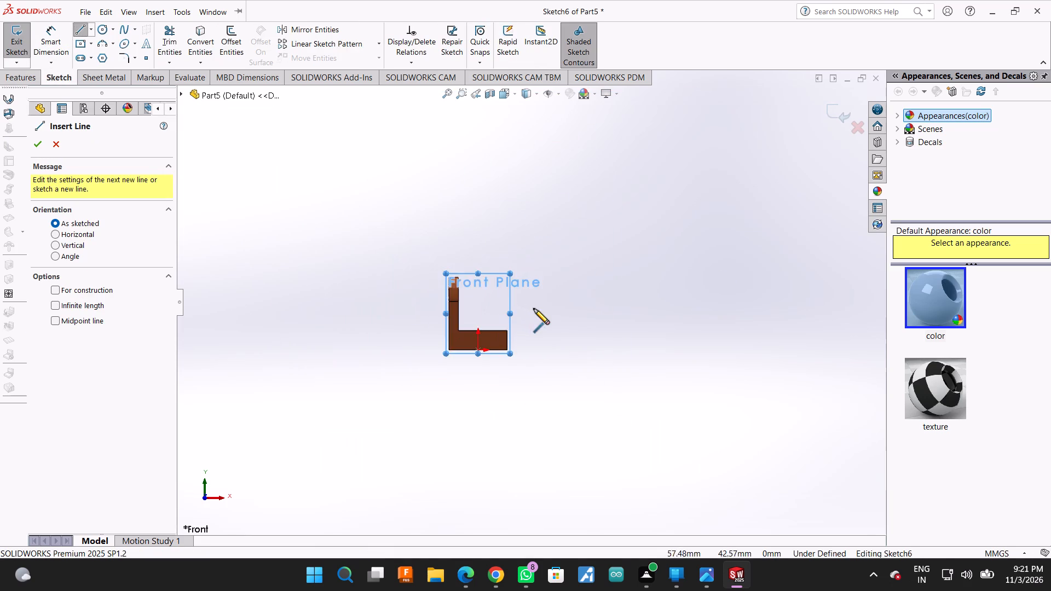
{"action": "scroll", "coordinate": [534, 309], "scroll_direction": "up", "scroll_amount": 3}
{"action": "scroll", "coordinate": [807, 304], "scroll_direction": "down", "scroll_amount": 2}
{"action": "scroll", "coordinate": [402, 306], "scroll_direction": "down", "scroll_amount": 2}
{"action": "scroll", "coordinate": [447, 297], "scroll_direction": "down", "scroll_amount": 2}
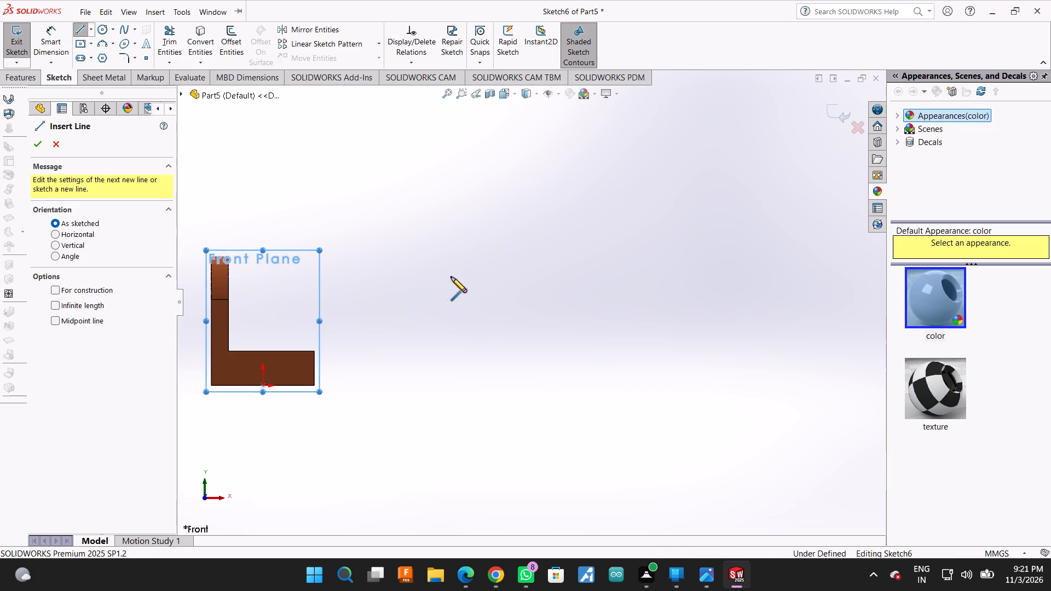
{"action": "left_click", "coordinate": [475, 202]}
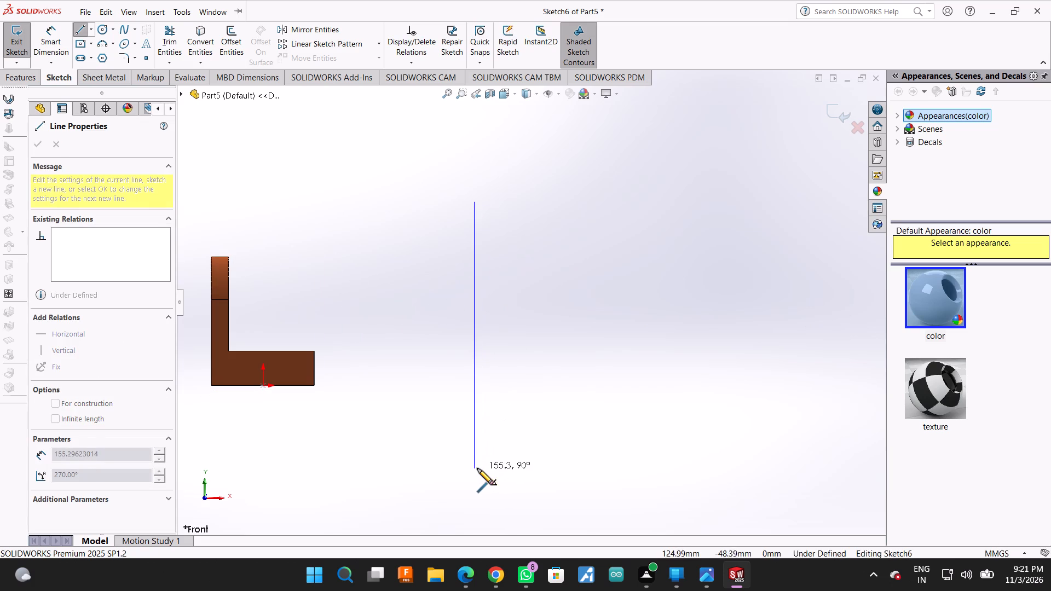
{"action": "left_click", "coordinate": [474, 488]}
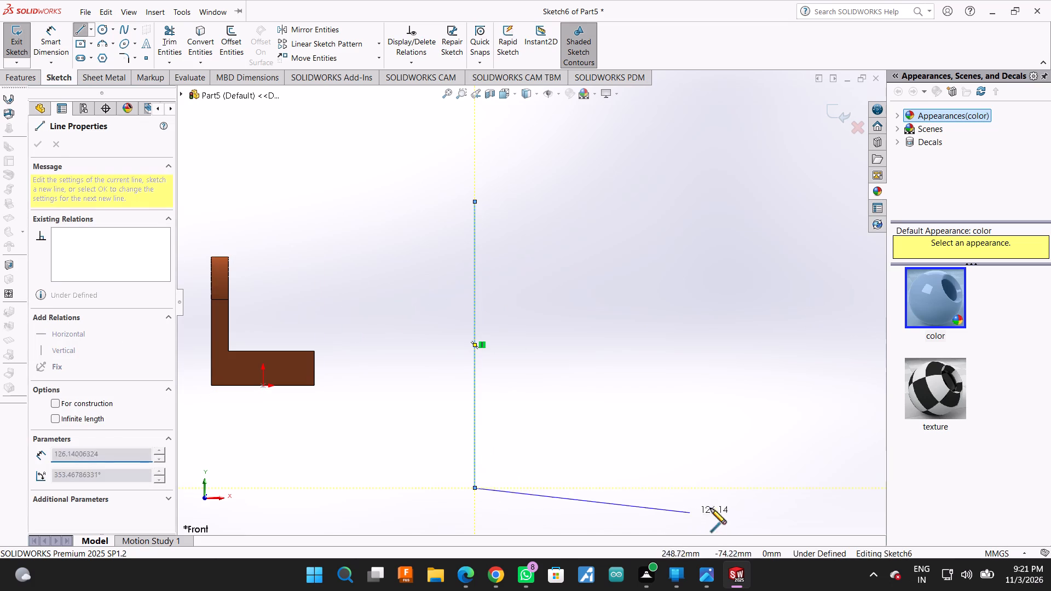
{"action": "left_click", "coordinate": [862, 489]}
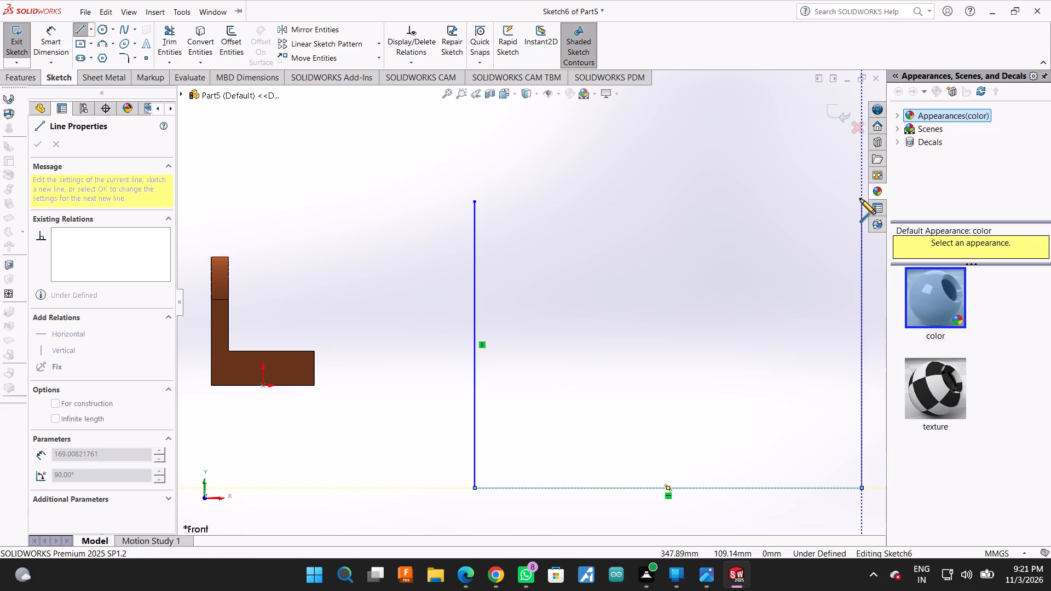
{"action": "left_click", "coordinate": [860, 207]}
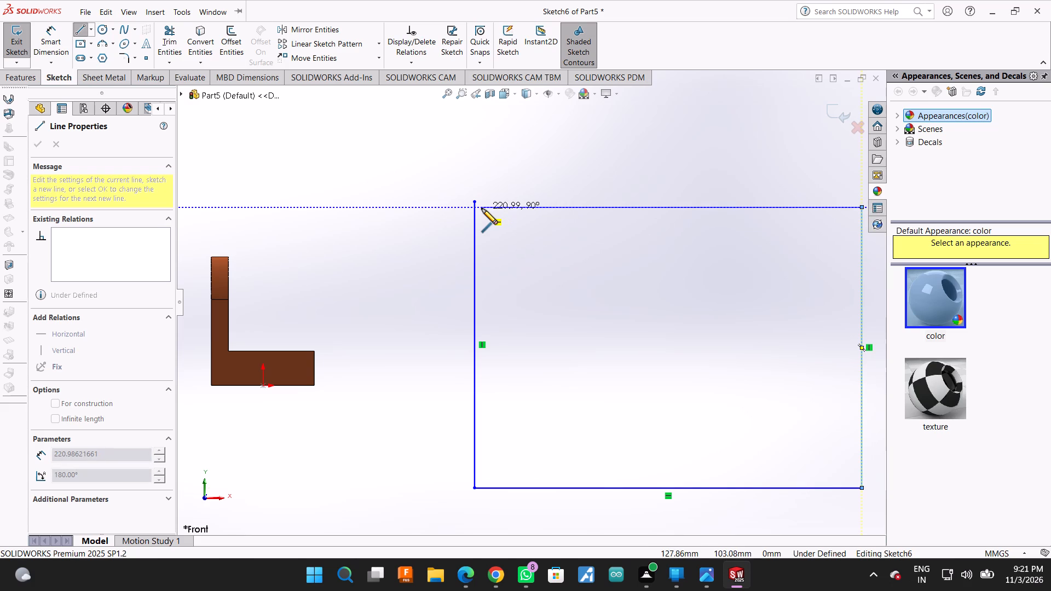
{"action": "left_click", "coordinate": [483, 210]}
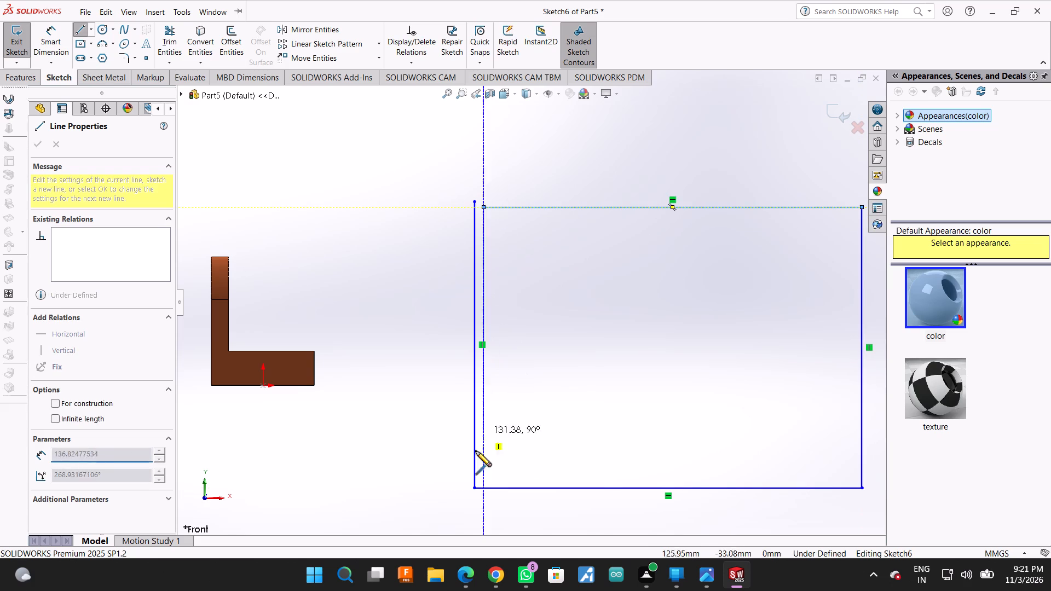
Continue the connected lines inside the outer frame, forming a second rectangular turn about 212 mm wide and ending just inside its starting side.
{"action": "left_click", "coordinate": [482, 479]}
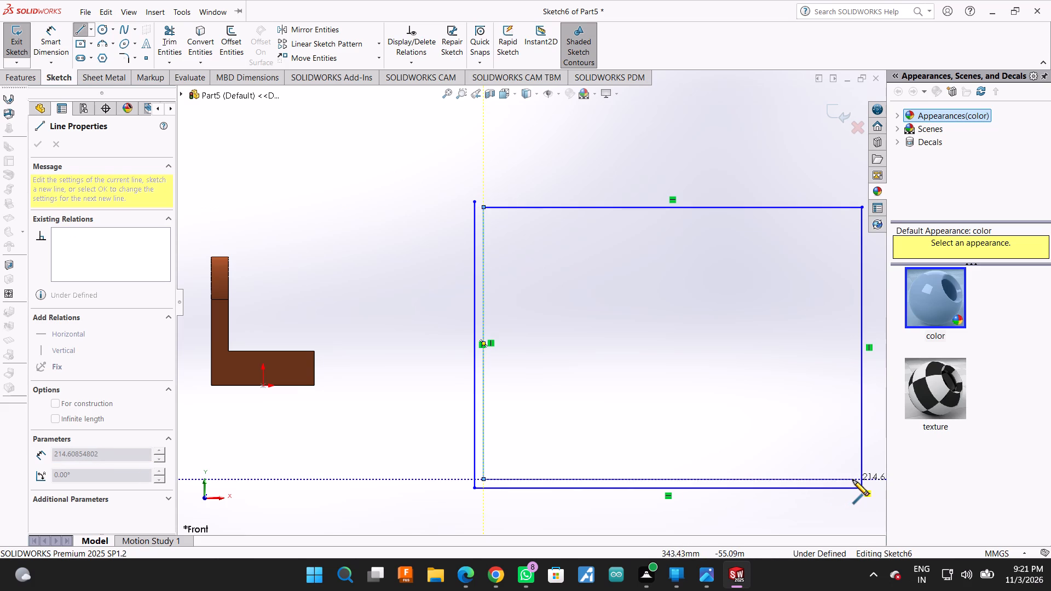
{"action": "scroll", "coordinate": [854, 482], "scroll_direction": "down", "scroll_amount": 2}
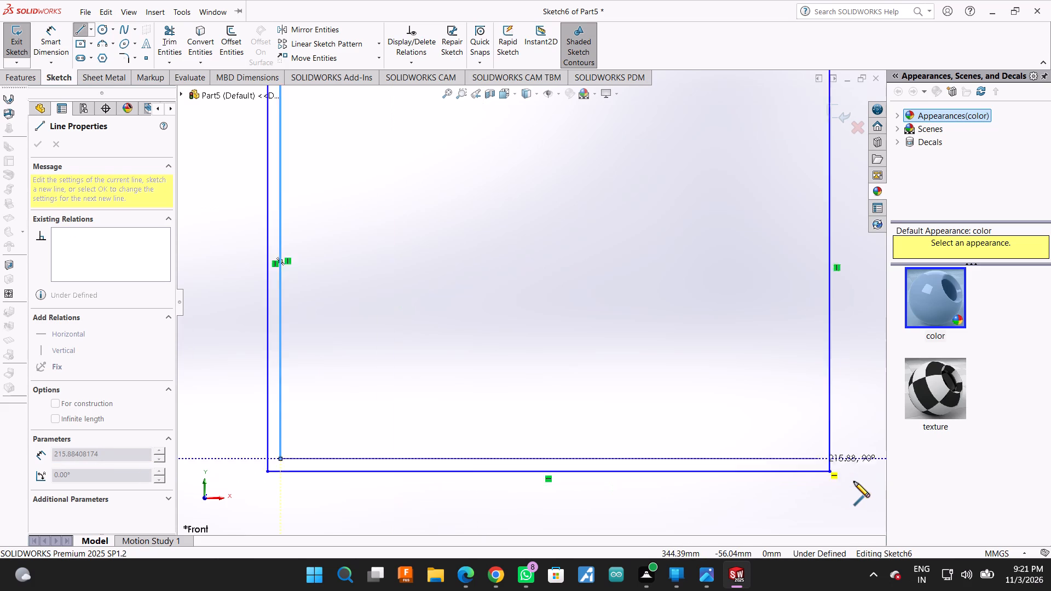
{"action": "scroll", "coordinate": [854, 482], "scroll_direction": "down", "scroll_amount": 1}
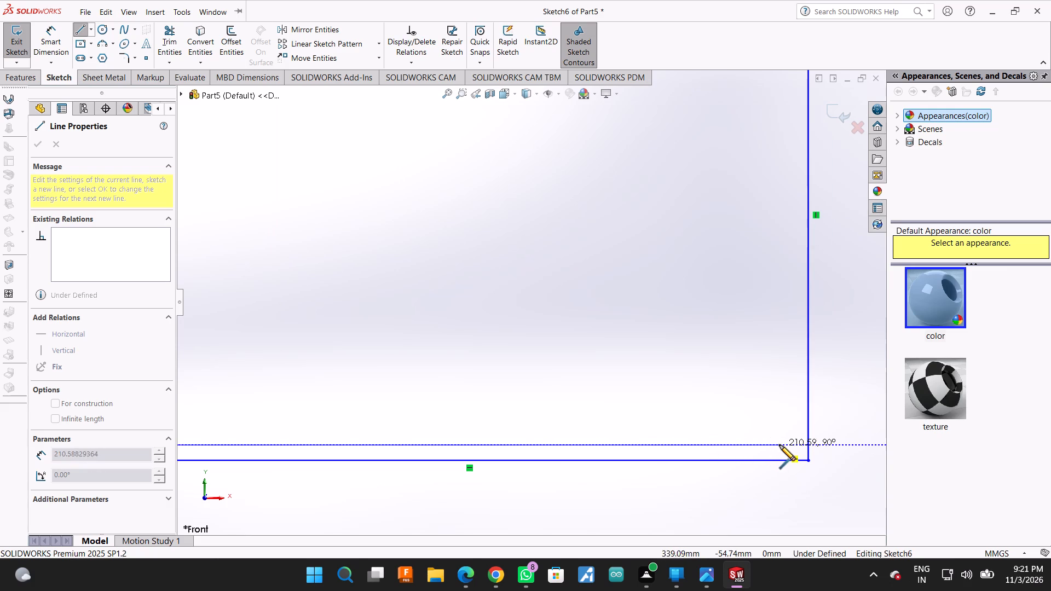
{"action": "left_click", "coordinate": [784, 444]}
{"action": "scroll", "coordinate": [784, 444], "scroll_direction": "up", "scroll_amount": 2}
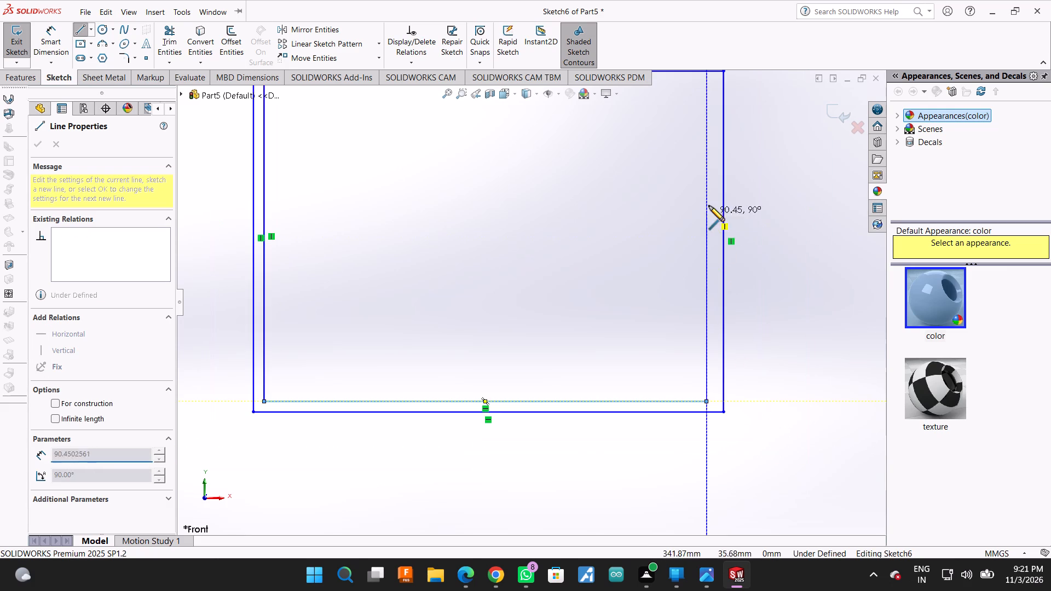
{"action": "left_click", "coordinate": [708, 80]}
{"action": "scroll", "coordinate": [732, 154], "scroll_direction": "up", "scroll_amount": 2}
{"action": "scroll", "coordinate": [310, 157], "scroll_direction": "down", "scroll_amount": 3}
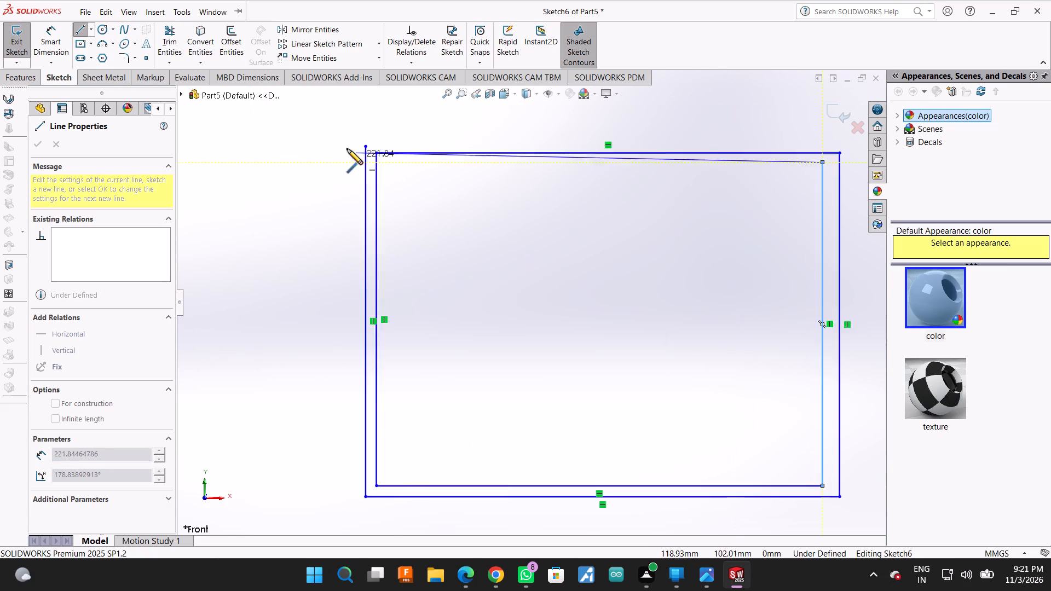
{"action": "scroll", "coordinate": [347, 149], "scroll_direction": "down", "scroll_amount": 1}
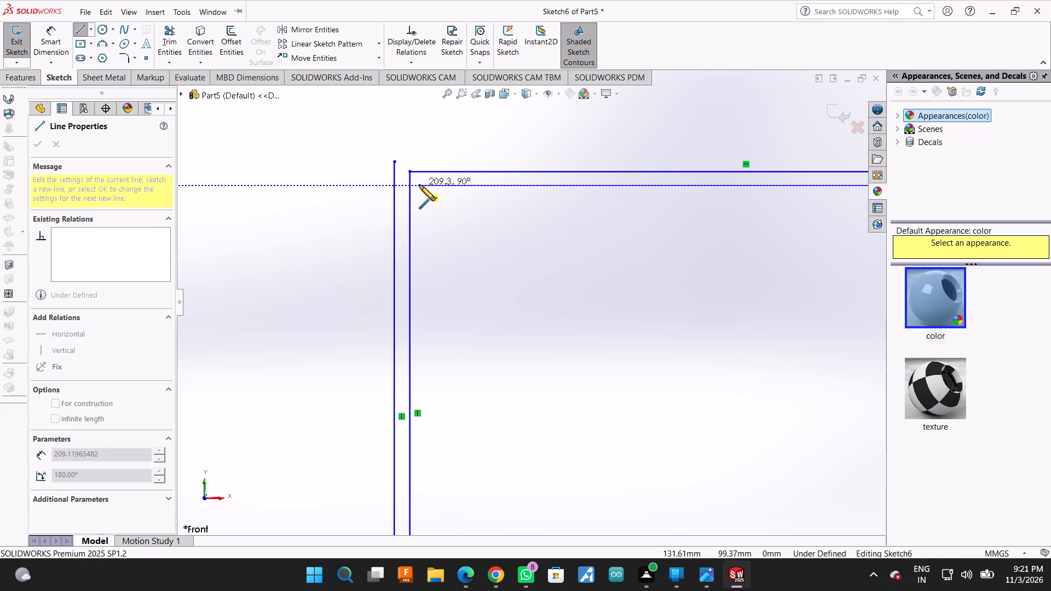
{"action": "left_click", "coordinate": [423, 186]}
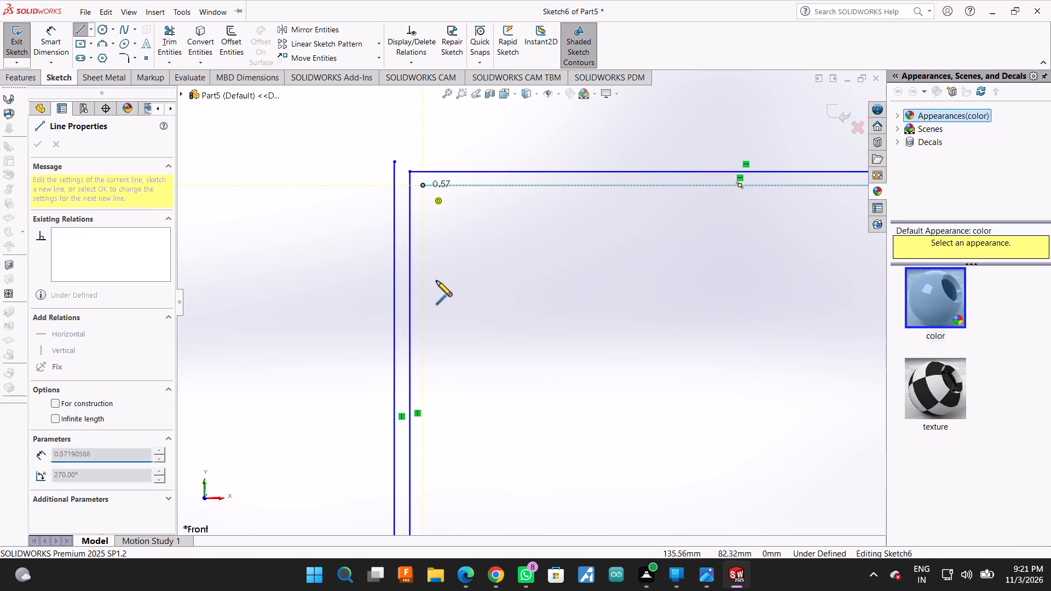
Start the third inner turn with a left vertical line about 150 mm long and a bottom line about 200 mm long.
{"action": "scroll", "coordinate": [442, 321], "scroll_direction": "up", "scroll_amount": 2}
{"action": "scroll", "coordinate": [466, 421], "scroll_direction": "up", "scroll_amount": 3}
{"action": "scroll", "coordinate": [466, 421], "scroll_direction": "down", "scroll_amount": 4}
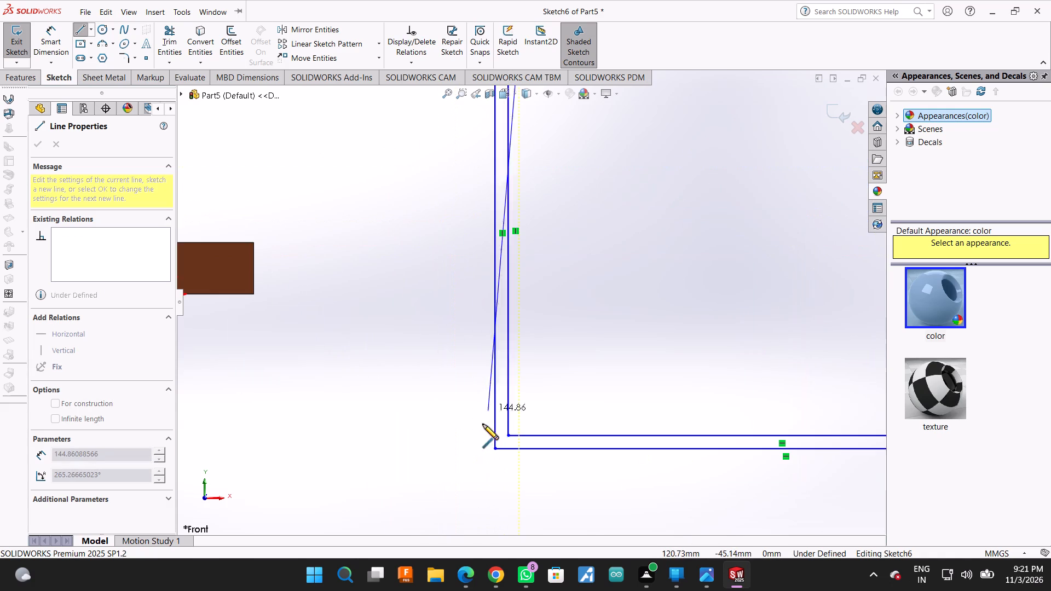
{"action": "left_click", "coordinate": [520, 422]}
{"action": "scroll", "coordinate": [493, 422], "scroll_direction": "up", "scroll_amount": 6}
{"action": "scroll", "coordinate": [568, 376], "scroll_direction": "down", "scroll_amount": 4}
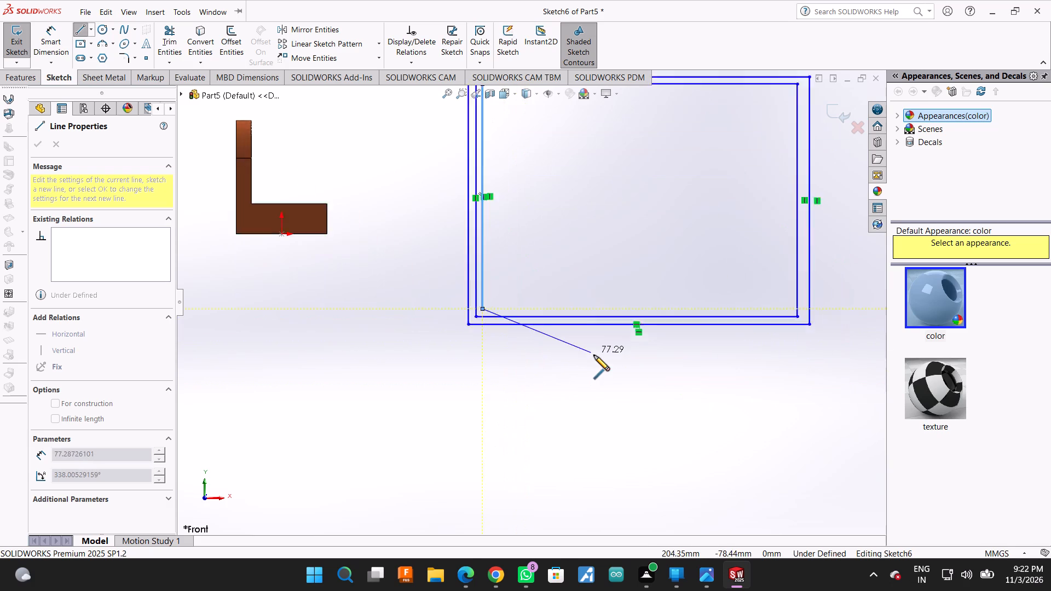
{"action": "scroll", "coordinate": [594, 355], "scroll_direction": "down", "scroll_amount": 1}
{"action": "scroll", "coordinate": [603, 335], "scroll_direction": "up", "scroll_amount": 2}
{"action": "scroll", "coordinate": [663, 285], "scroll_direction": "down", "scroll_amount": 1}
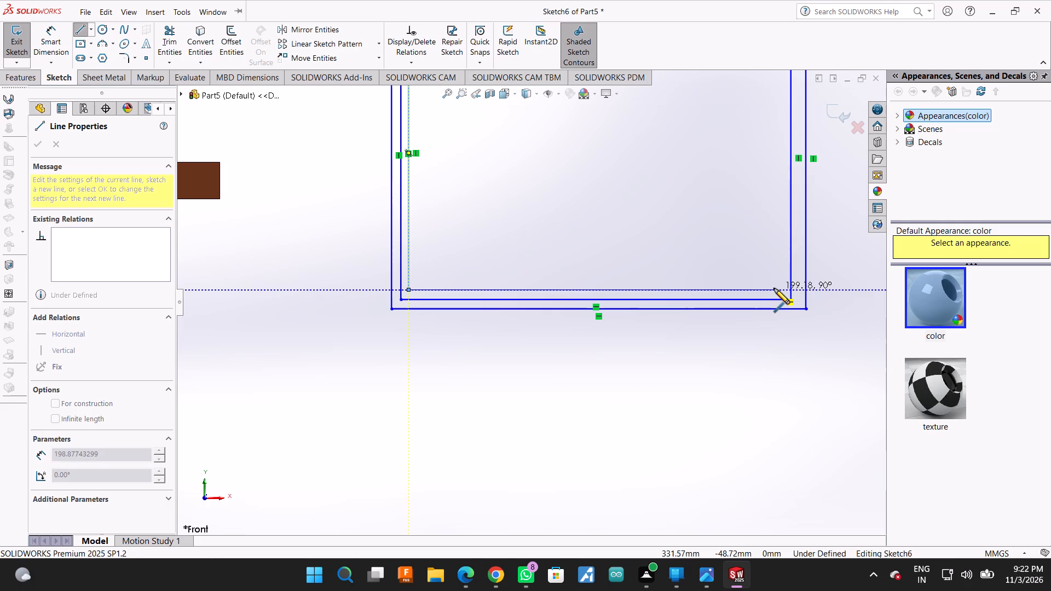
{"action": "left_click", "coordinate": [778, 289]}
Complete the third turn with a right vertical line about 143 mm long and a top line about 197 mm long.
{"action": "scroll", "coordinate": [675, 376], "scroll_direction": "up", "scroll_amount": 2}
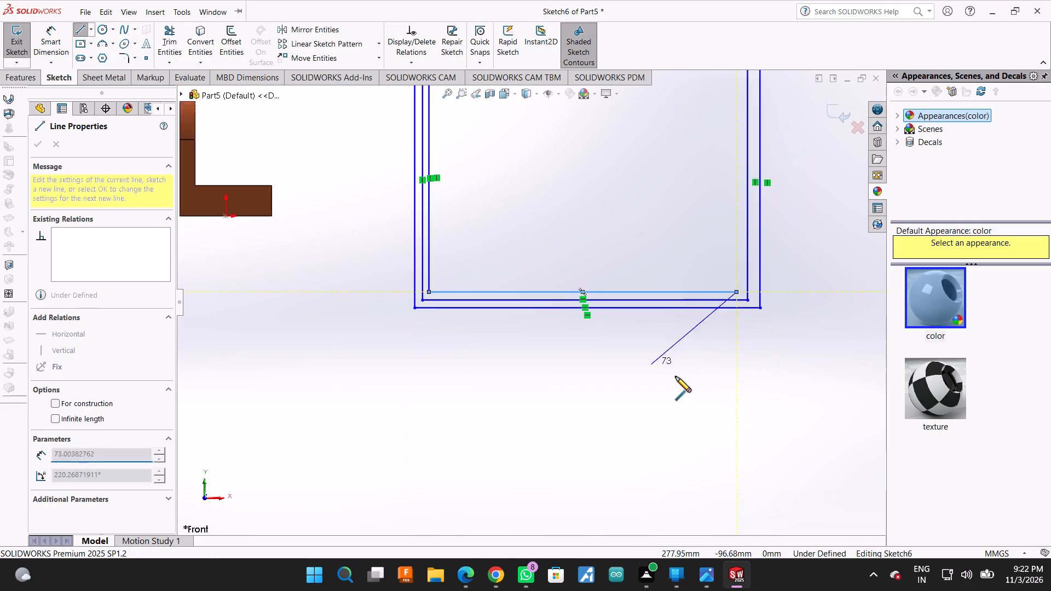
{"action": "scroll", "coordinate": [675, 376], "scroll_direction": "up", "scroll_amount": 1}
{"action": "scroll", "coordinate": [661, 257], "scroll_direction": "down", "scroll_amount": 5}
{"action": "scroll", "coordinate": [662, 210], "scroll_direction": "up", "scroll_amount": 2}
{"action": "scroll", "coordinate": [619, 186], "scroll_direction": "up", "scroll_amount": 3}
{"action": "scroll", "coordinate": [586, 160], "scroll_direction": "down", "scroll_amount": 1}
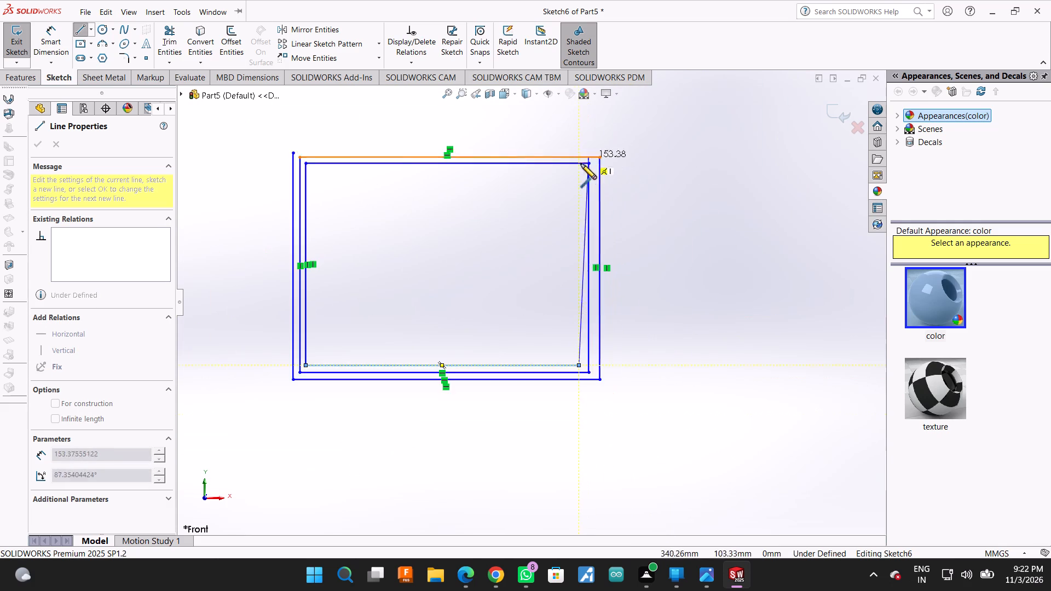
{"action": "scroll", "coordinate": [581, 164], "scroll_direction": "down", "scroll_amount": 3}
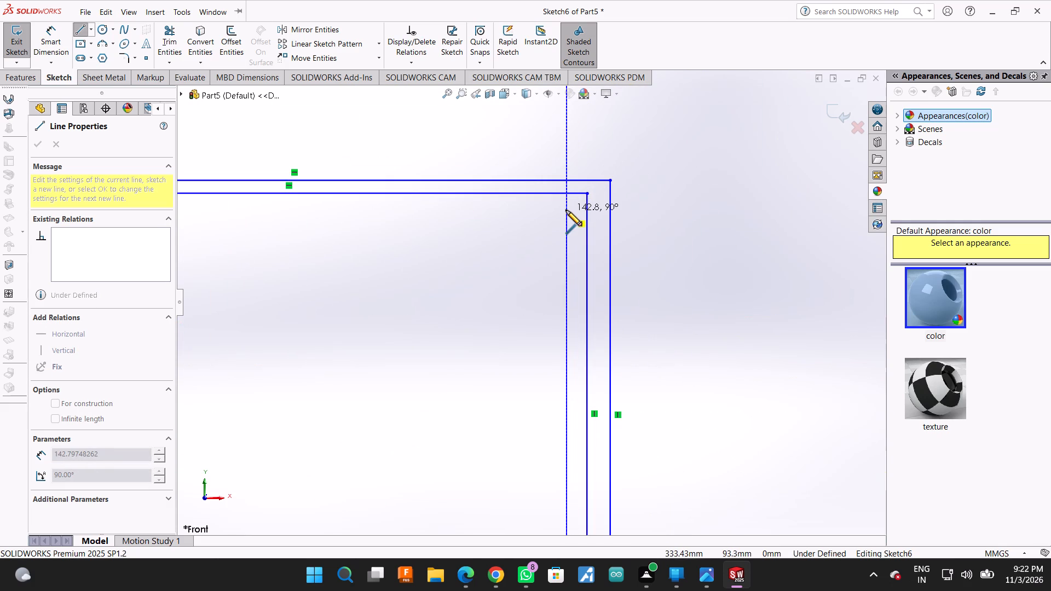
{"action": "left_click", "coordinate": [566, 210]}
{"action": "scroll", "coordinate": [639, 224], "scroll_direction": "up", "scroll_amount": 4}
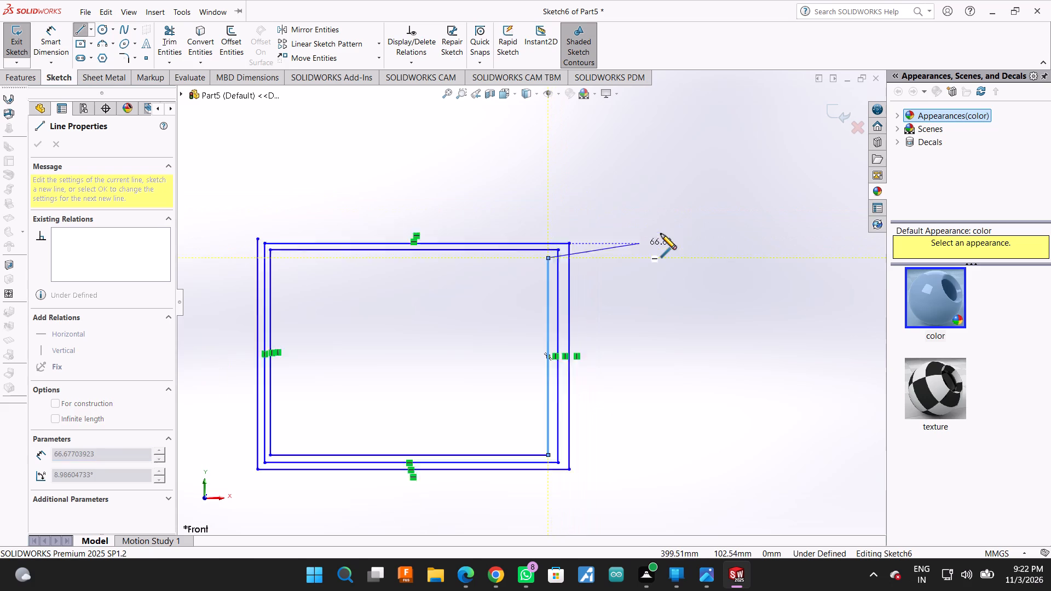
{"action": "scroll", "coordinate": [661, 234], "scroll_direction": "up", "scroll_amount": 1}
{"action": "scroll", "coordinate": [433, 266], "scroll_direction": "down", "scroll_amount": 4}
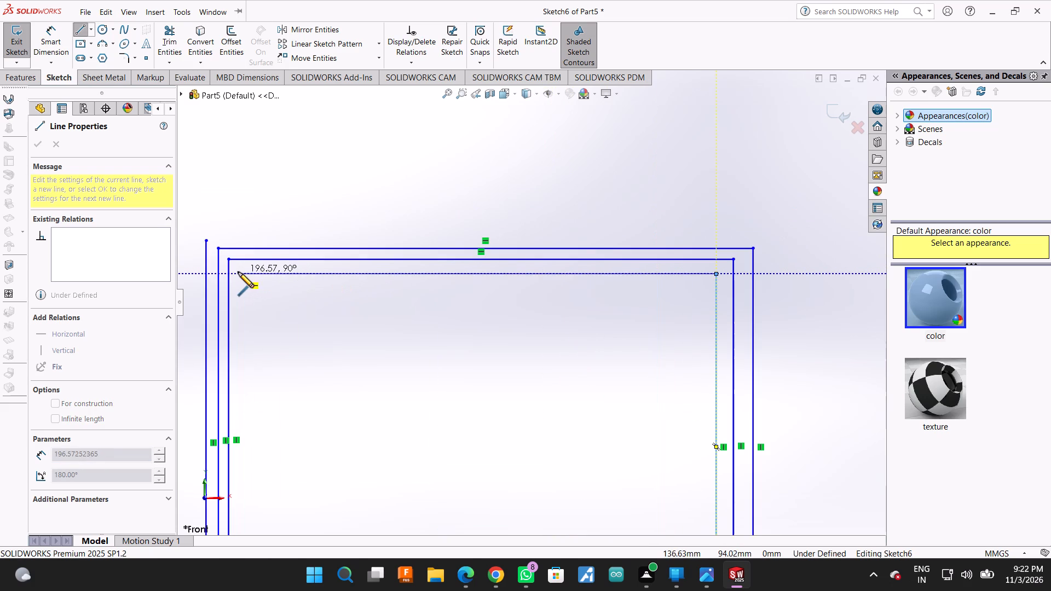
{"action": "left_click", "coordinate": [238, 272]}
Start the fourth turn with a left vertical line about 136 mm long, a short vertical extension, and a bottom line about 190 mm long.
{"action": "scroll", "coordinate": [249, 316], "scroll_direction": "up", "scroll_amount": 3}
{"action": "scroll", "coordinate": [390, 439], "scroll_direction": "down", "scroll_amount": 2}
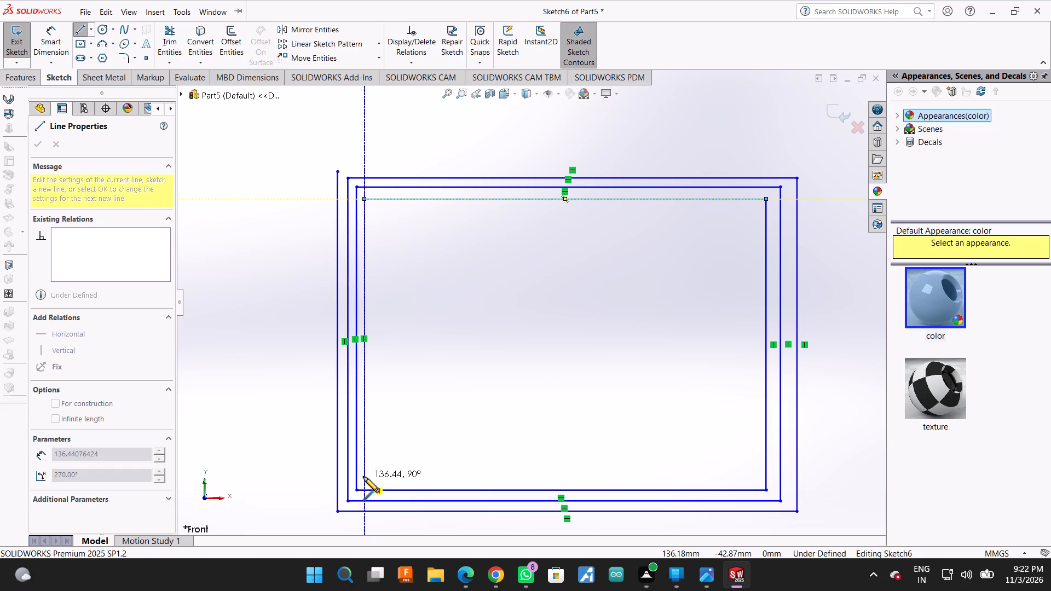
{"action": "left_click", "coordinate": [363, 477]}
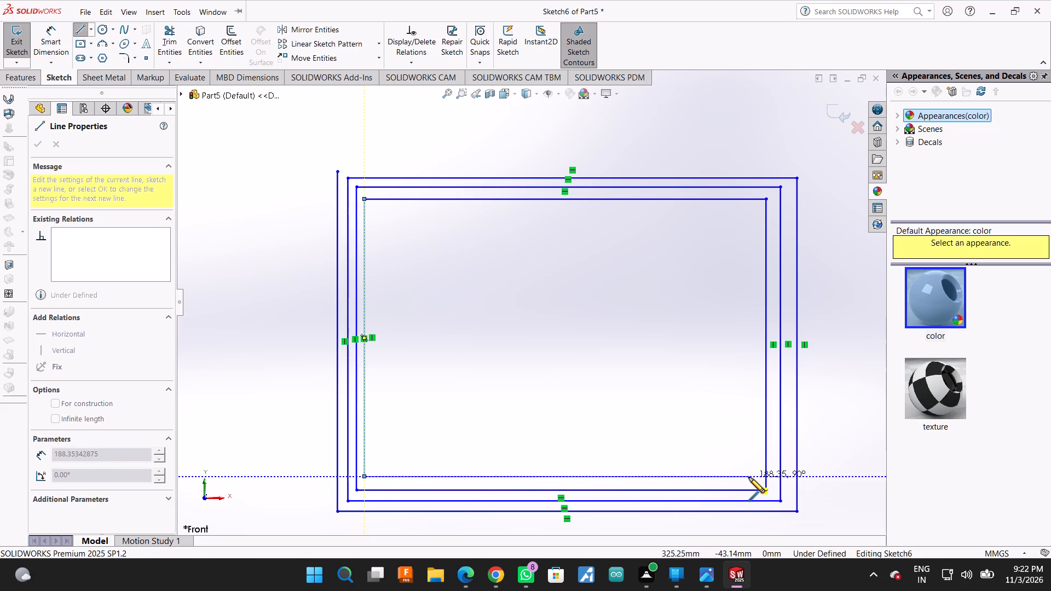
{"action": "scroll", "coordinate": [451, 488], "scroll_direction": "down", "scroll_amount": 2}
{"action": "scroll", "coordinate": [295, 456], "scroll_direction": "down", "scroll_amount": 2}
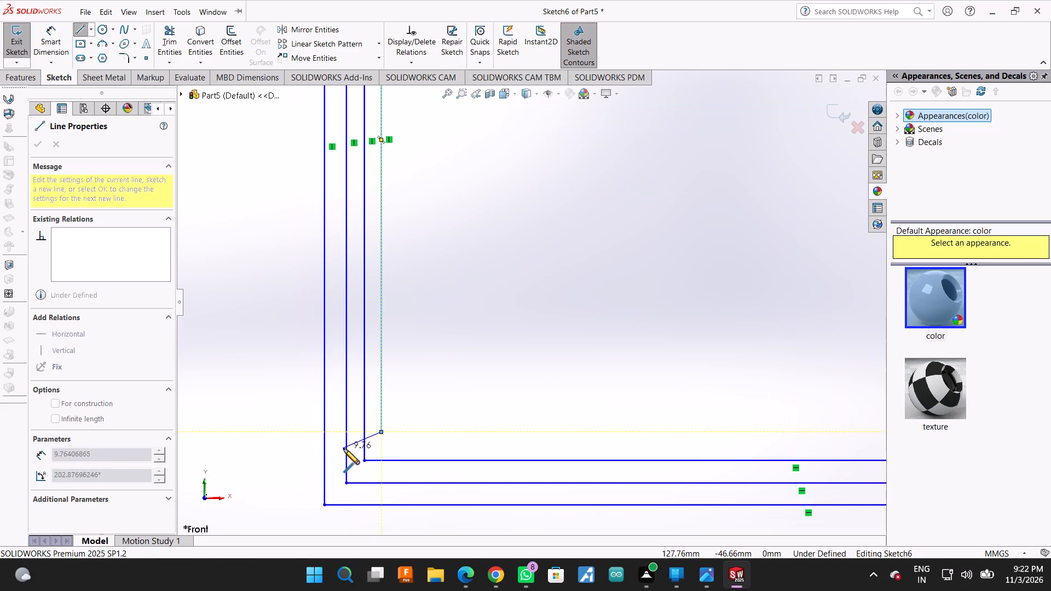
{"action": "left_click", "coordinate": [383, 443]}
{"action": "scroll", "coordinate": [386, 457], "scroll_direction": "up", "scroll_amount": 1}
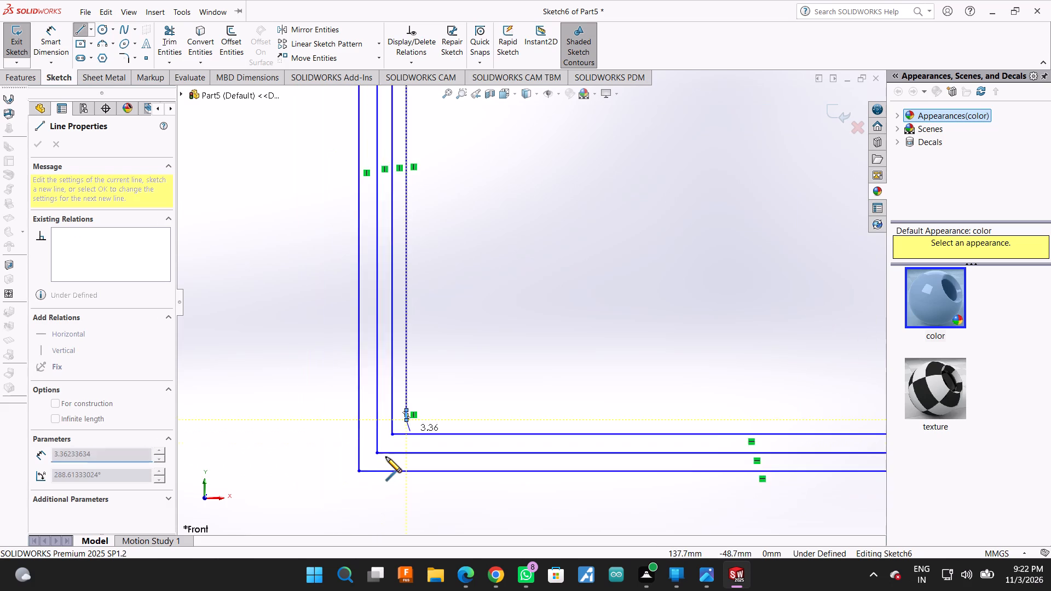
{"action": "scroll", "coordinate": [386, 457], "scroll_direction": "up", "scroll_amount": 2}
{"action": "scroll", "coordinate": [495, 405], "scroll_direction": "up", "scroll_amount": 6}
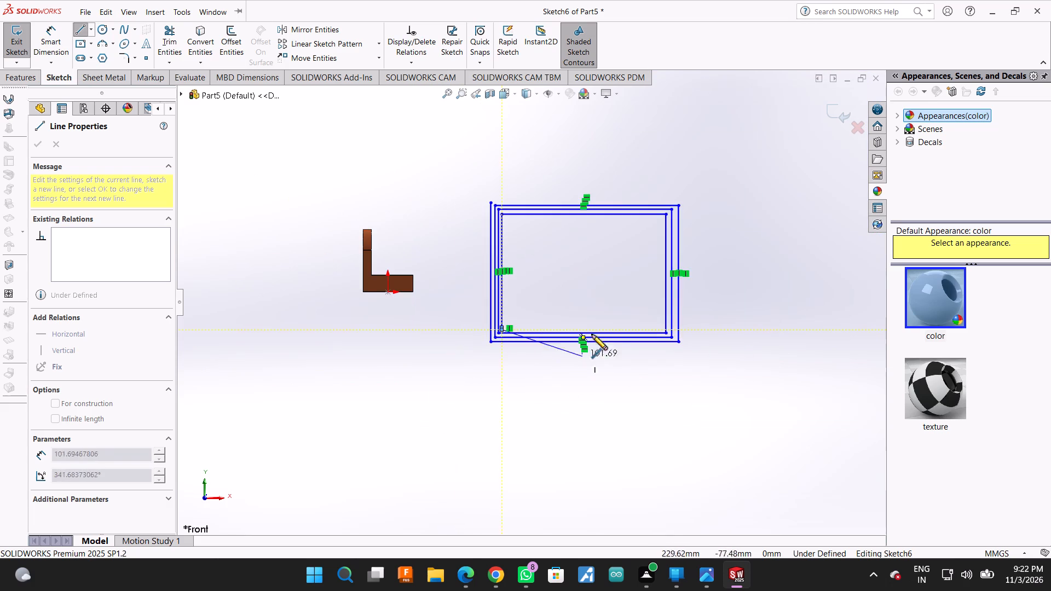
{"action": "scroll", "coordinate": [595, 325], "scroll_direction": "down", "scroll_amount": 4}
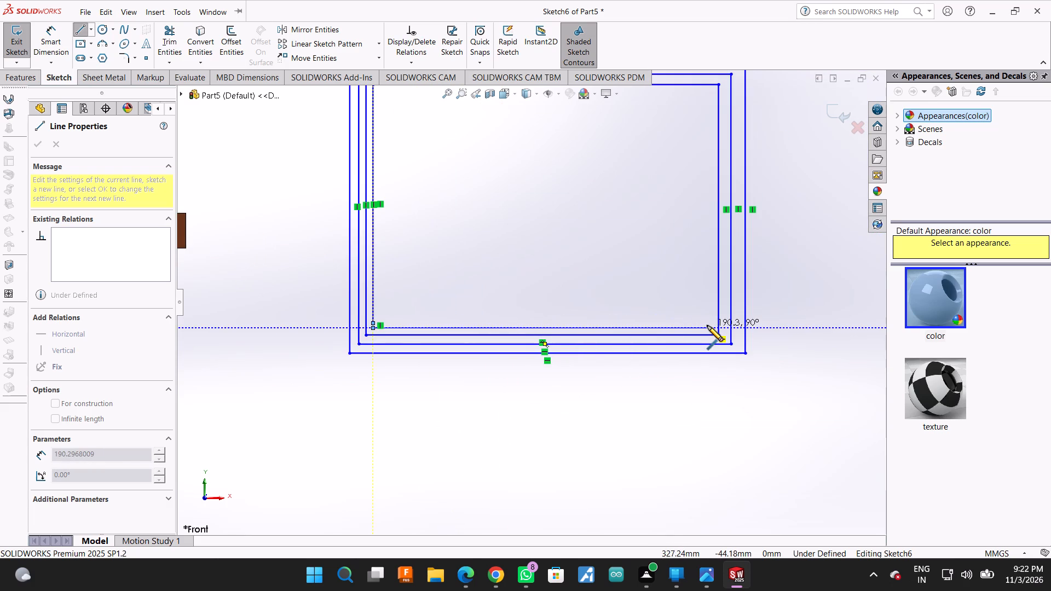
{"action": "left_click", "coordinate": [707, 326]}
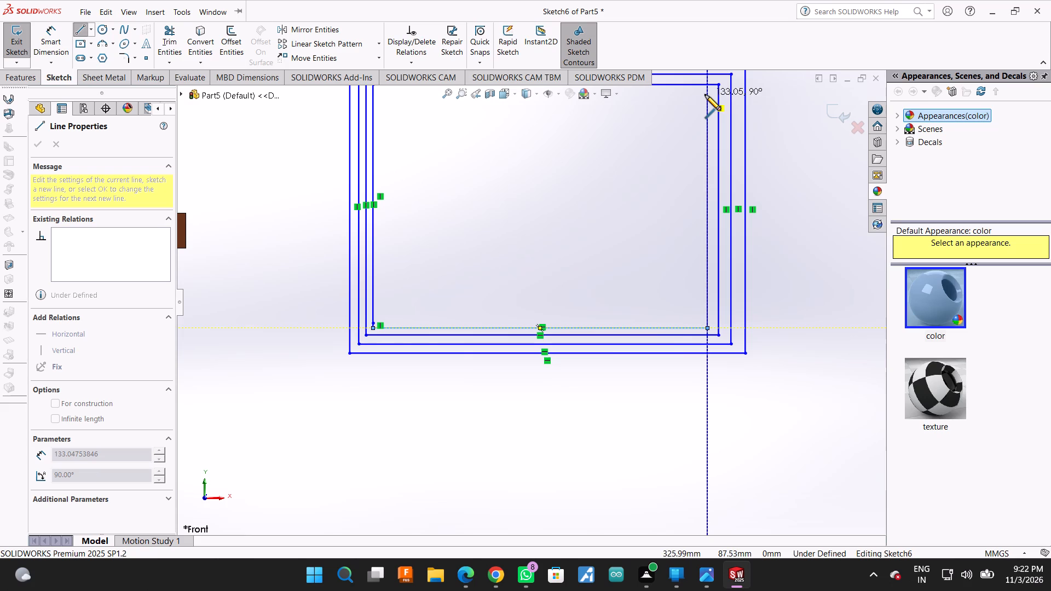
Complete the fourth turn with a right vertical line about 133 mm long and a top line about 187 mm long.
{"action": "left_click", "coordinate": [705, 95]}
{"action": "scroll", "coordinate": [619, 298], "scroll_direction": "up", "scroll_amount": 1}
{"action": "scroll", "coordinate": [460, 147], "scroll_direction": "down", "scroll_amount": 2}
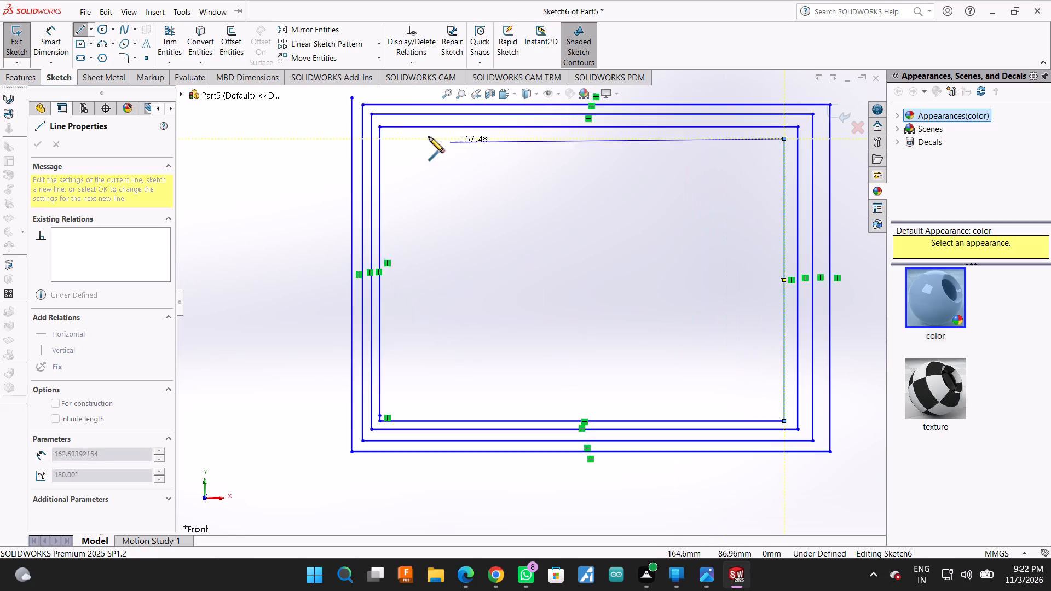
{"action": "scroll", "coordinate": [428, 137], "scroll_direction": "down", "scroll_amount": 1}
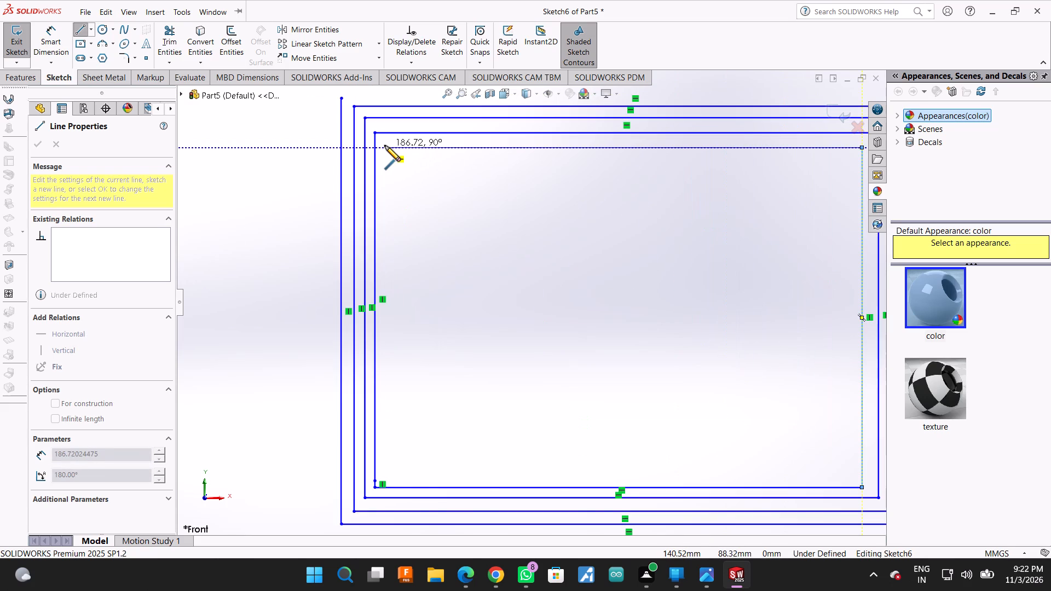
{"action": "left_click", "coordinate": [385, 146]}
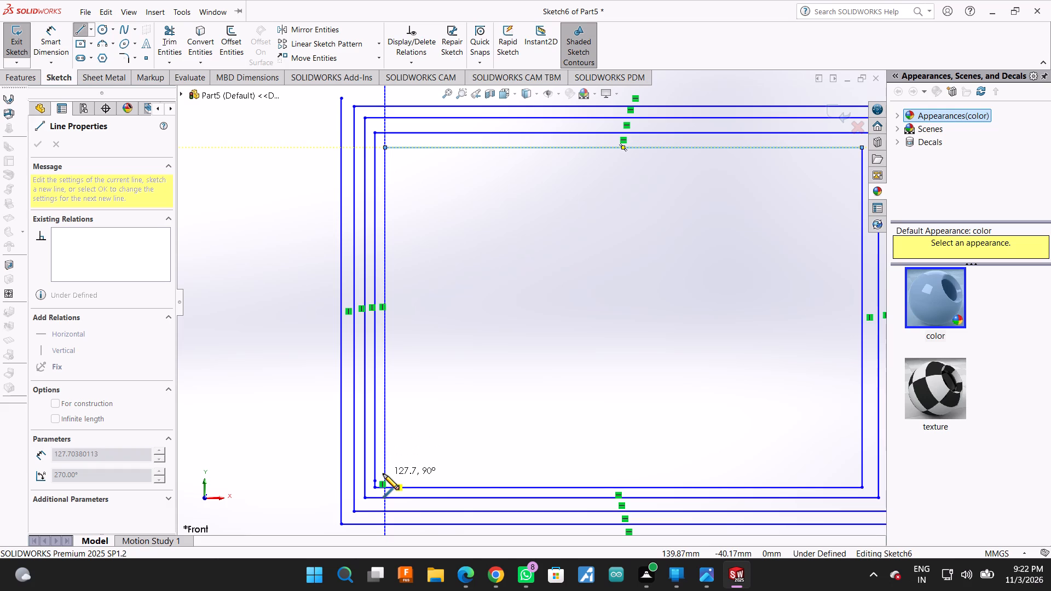
Sketch the fifth inner turn as connected lines, about 183 mm wide along the bottom and 178 mm along the top.
{"action": "left_click", "coordinate": [383, 474]}
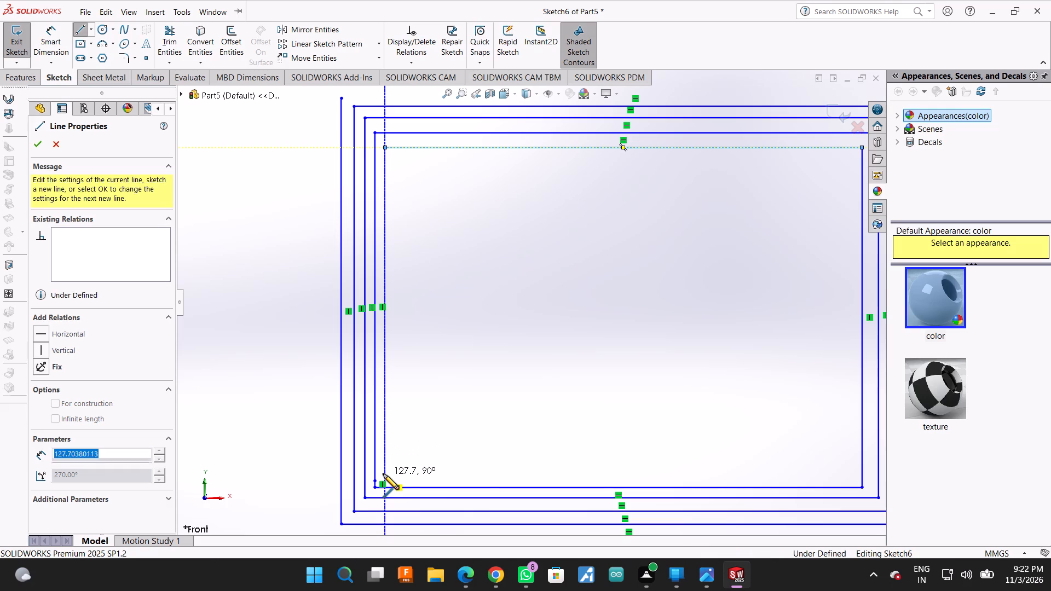
{"action": "left_click", "coordinate": [851, 476]}
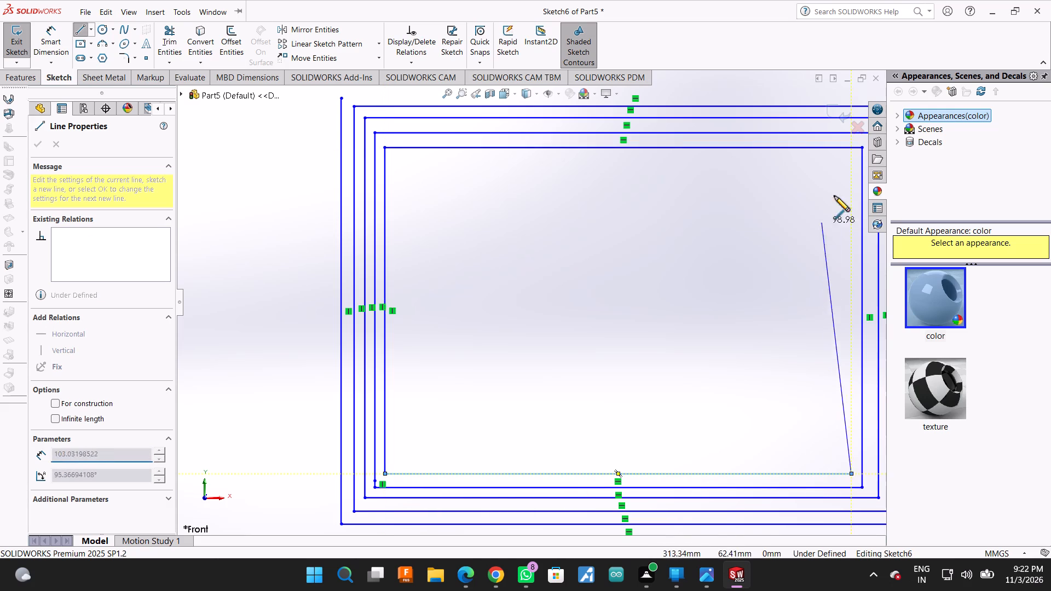
{"action": "left_click", "coordinate": [851, 161]}
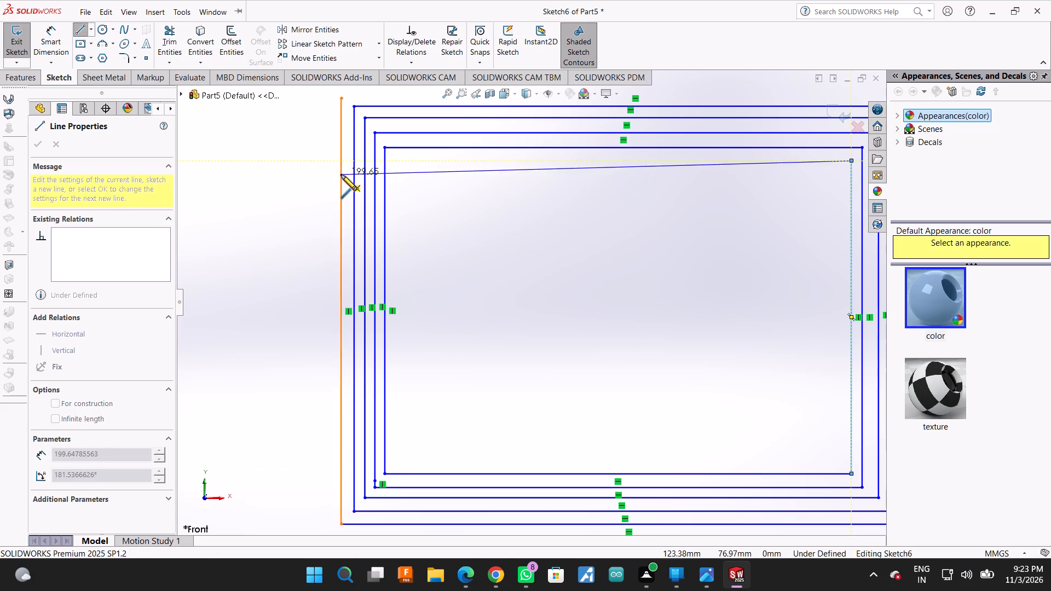
{"action": "left_click", "coordinate": [396, 159]}
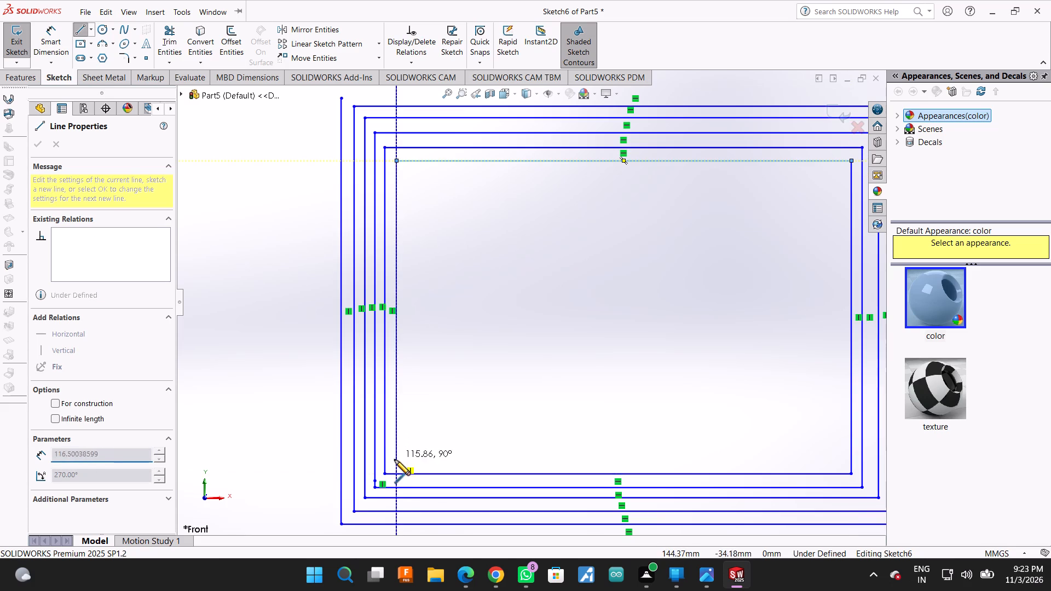
Sketch the sixth inner turn as connected lines, about 173 mm wide along the bottom and 168 mm along the top.
{"action": "left_click", "coordinate": [394, 459]}
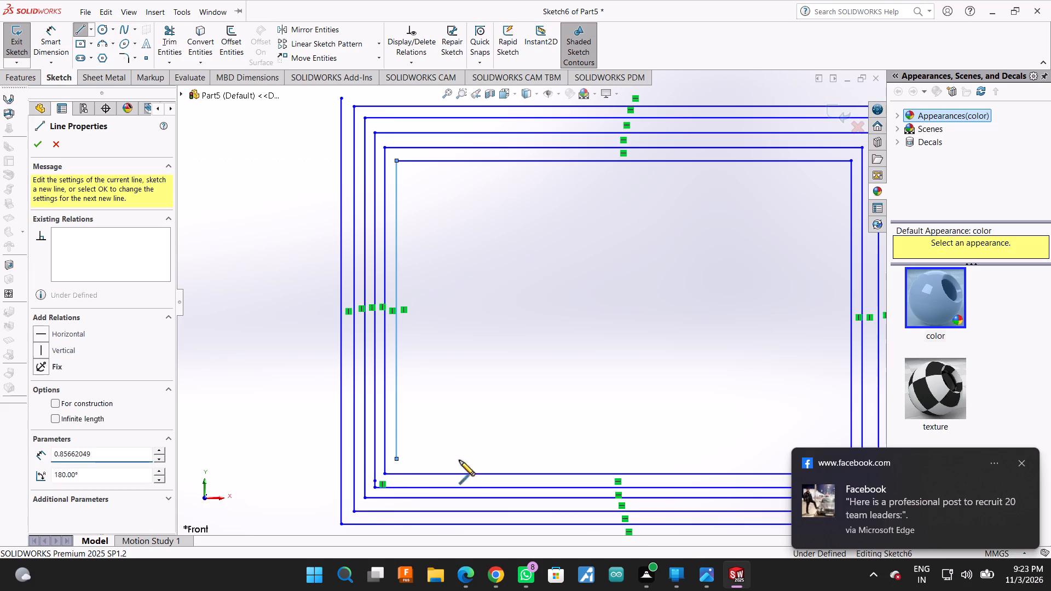
{"action": "left_click", "coordinate": [1020, 462]}
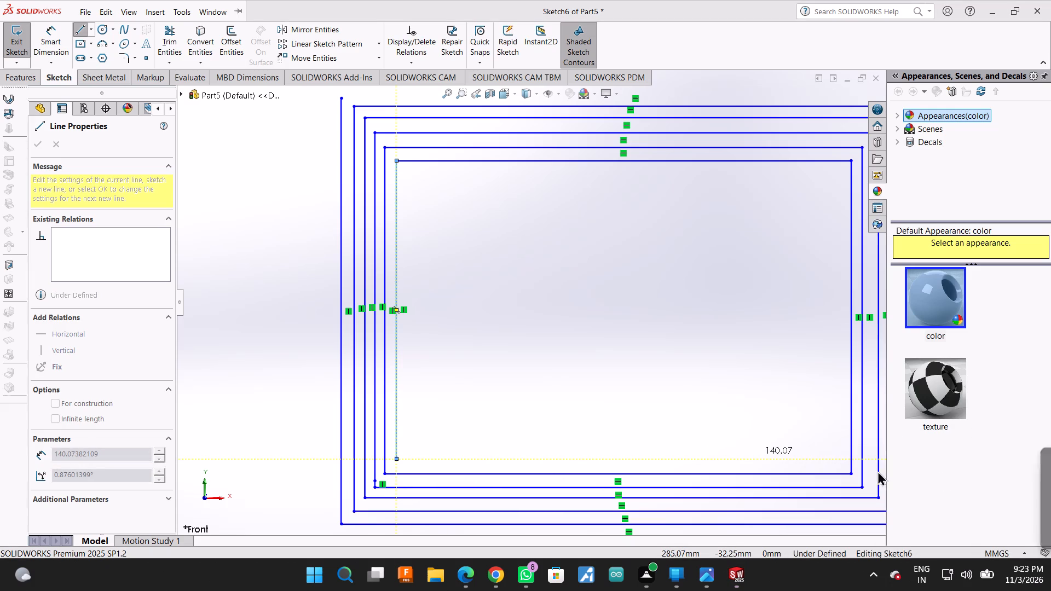
{"action": "left_click", "coordinate": [838, 461]}
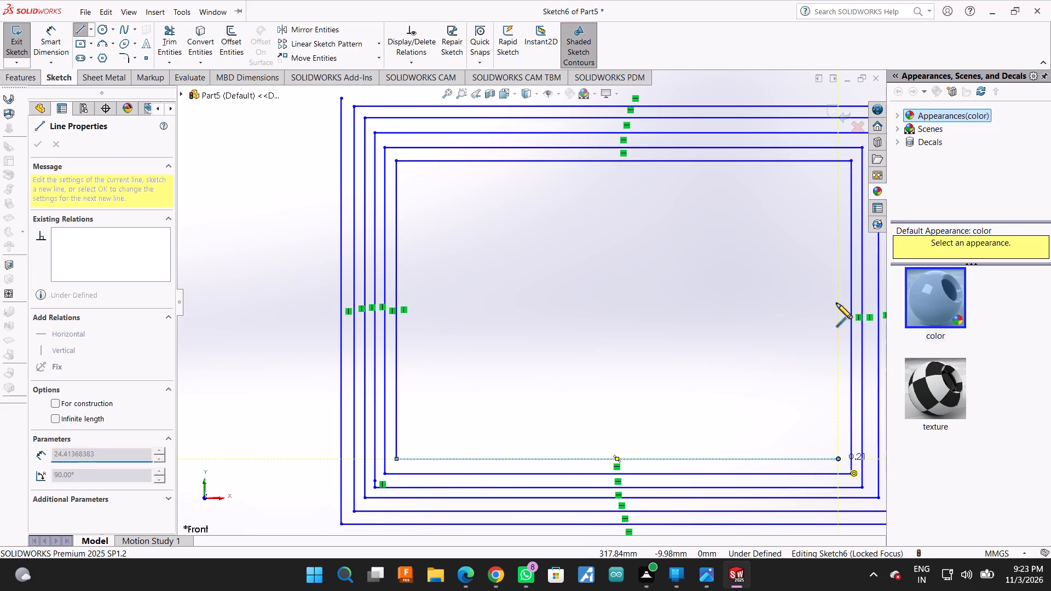
{"action": "left_click", "coordinate": [836, 173]}
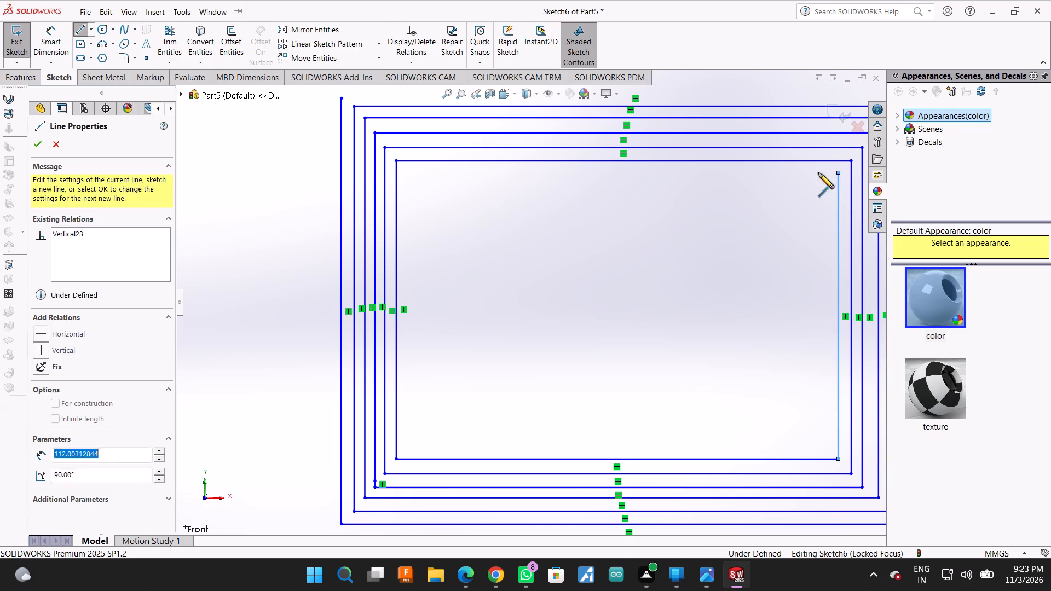
{"action": "left_click", "coordinate": [409, 173]}
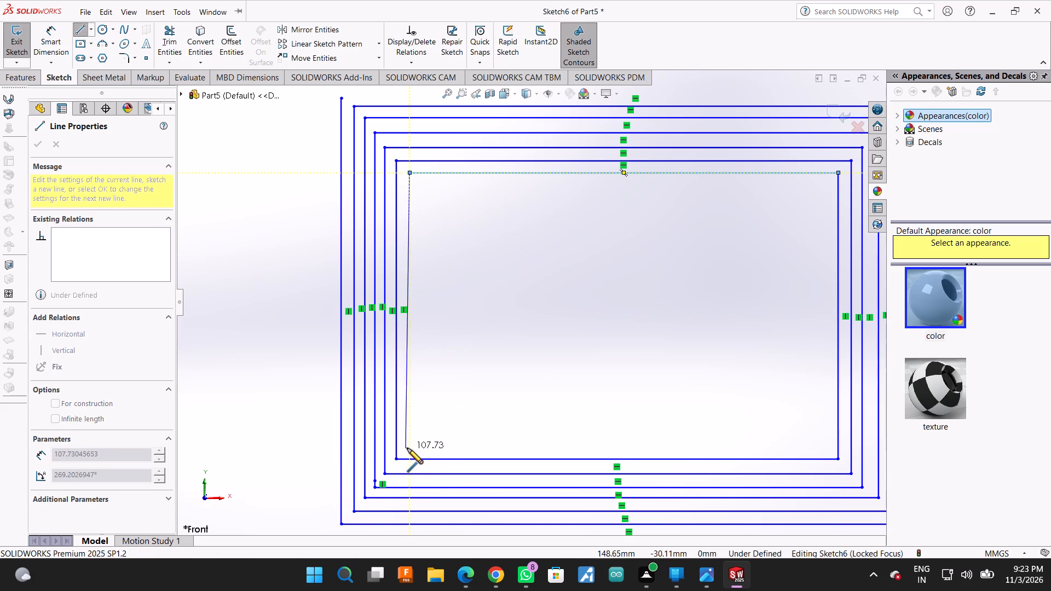
Sketch the seventh inner turn as connected lines, about 162 mm wide along the bottom and 158 mm along the top.
{"action": "left_click", "coordinate": [409, 448]}
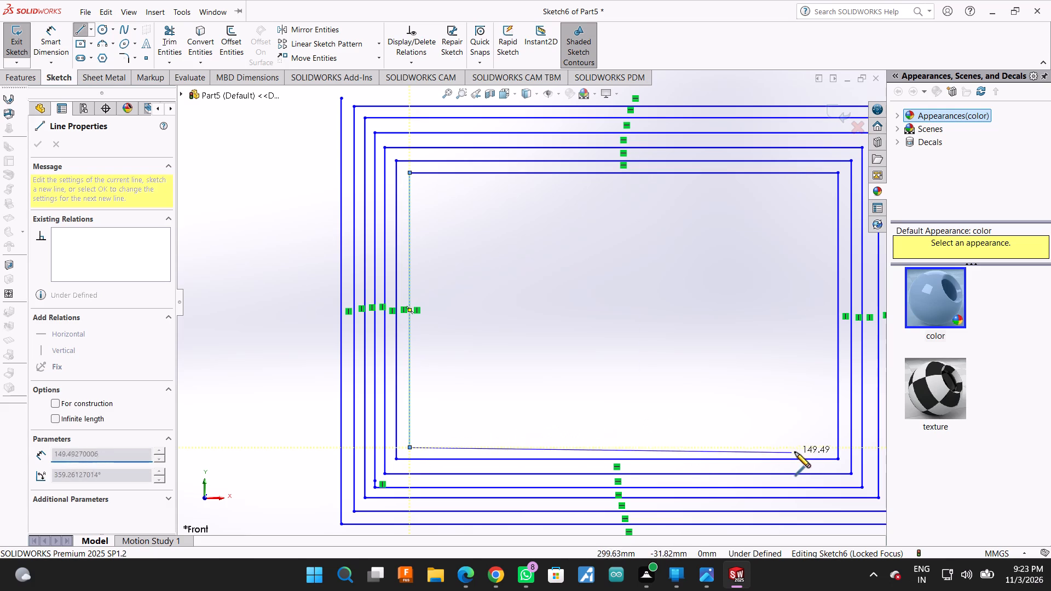
{"action": "left_click", "coordinate": [824, 447]}
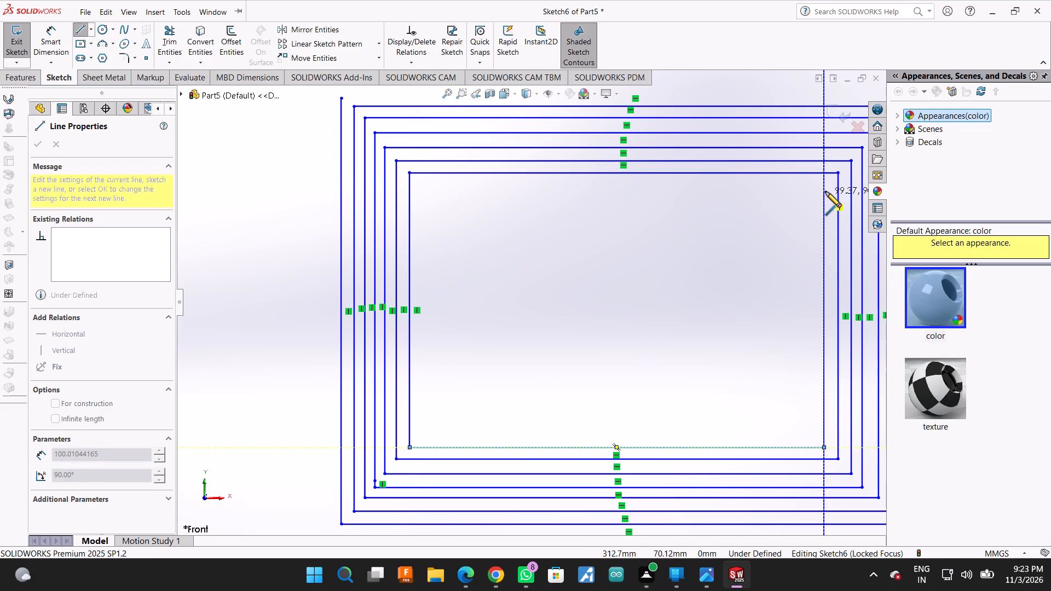
{"action": "left_click", "coordinate": [825, 186]}
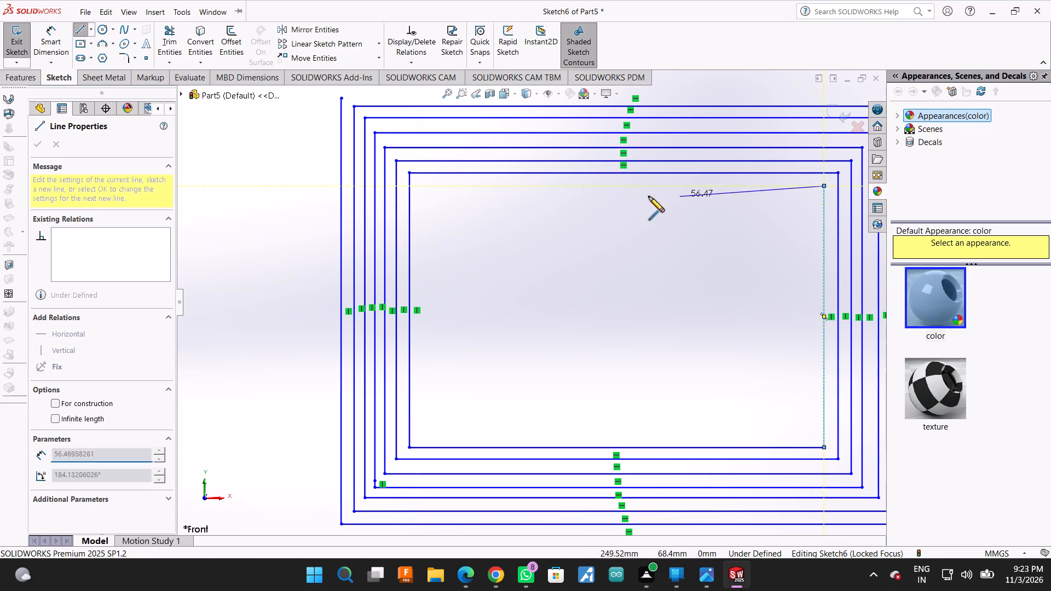
{"action": "left_click", "coordinate": [420, 184]}
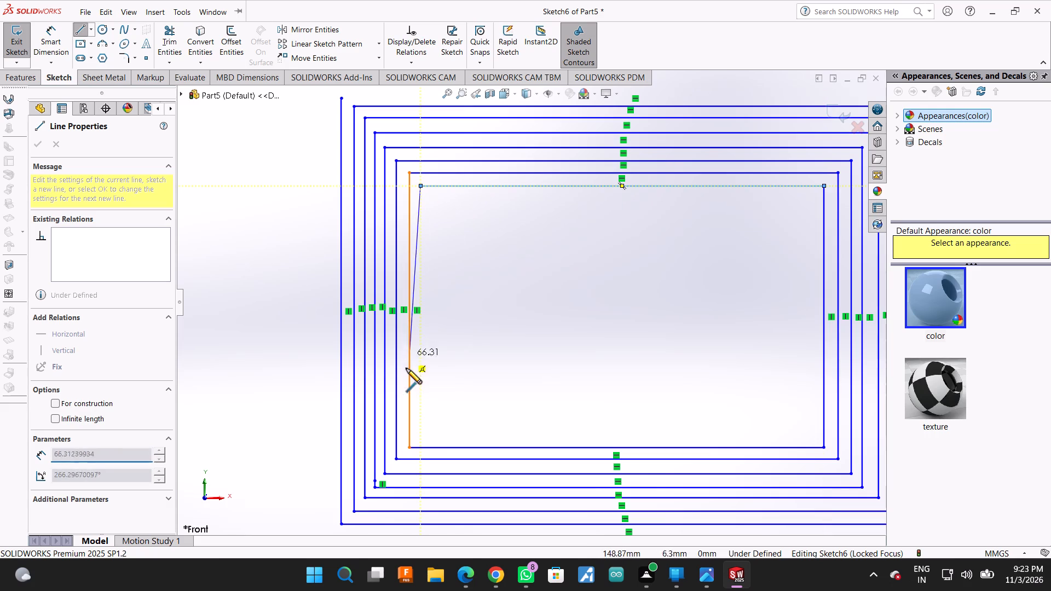
Start the eighth turn with a left vertical line about 98 mm long, a bottom line about 152 mm long, and a vertical stub about 7 mm.
{"action": "left_click", "coordinate": [421, 438]}
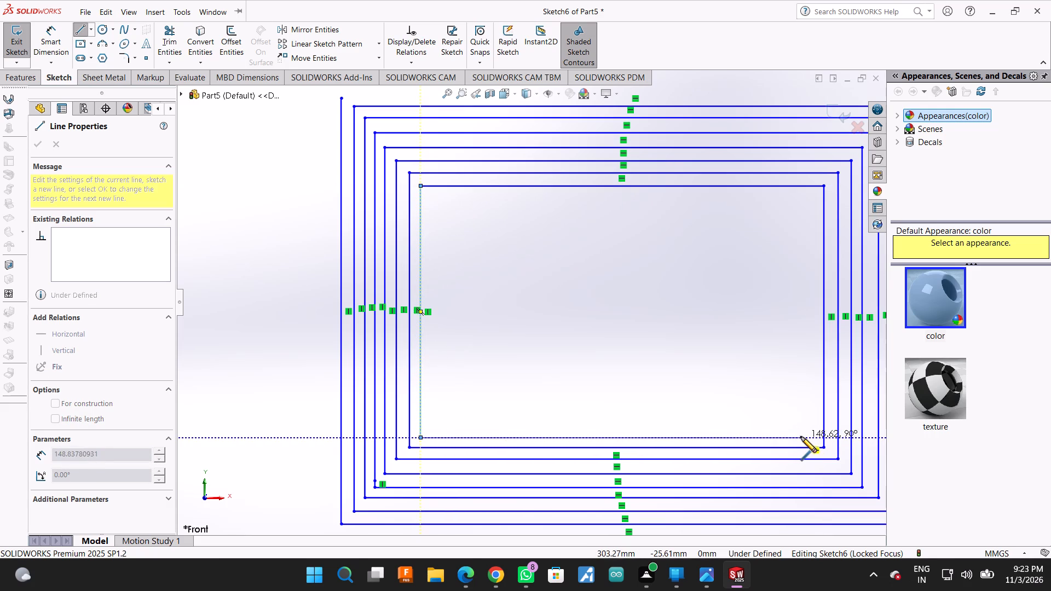
{"action": "left_click_drag", "start_coordinate": [811, 437], "coordinate": [807, 421]}
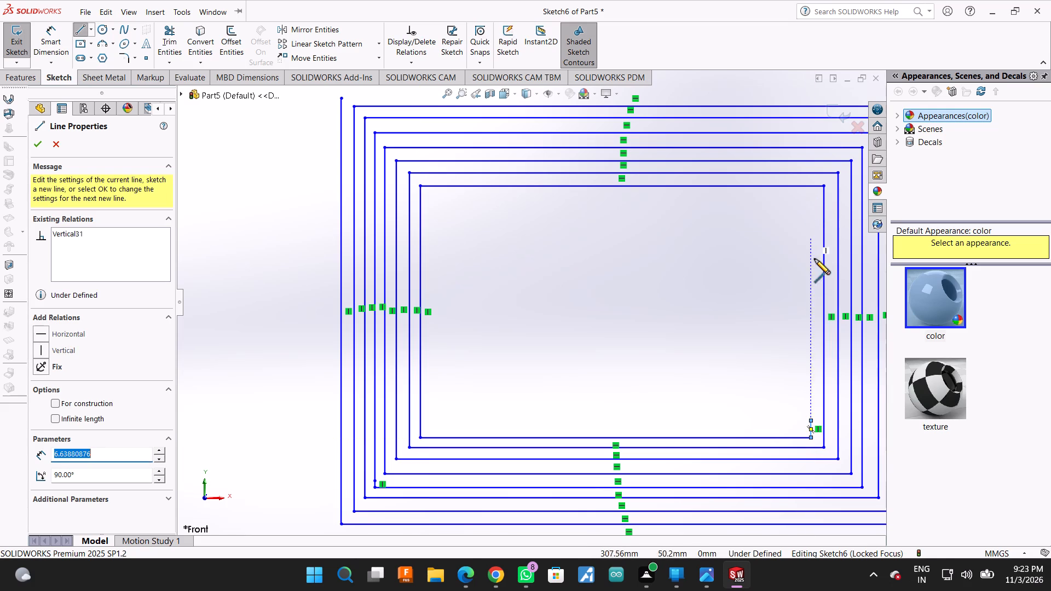
Trim away the short vertical stub at the right end of the eighth turn's bottom line.
{"action": "left_click", "coordinate": [180, 33]}
{"action": "scroll", "coordinate": [658, 399], "scroll_direction": "down", "scroll_amount": 3}
{"action": "scroll", "coordinate": [747, 421], "scroll_direction": "up", "scroll_amount": 2}
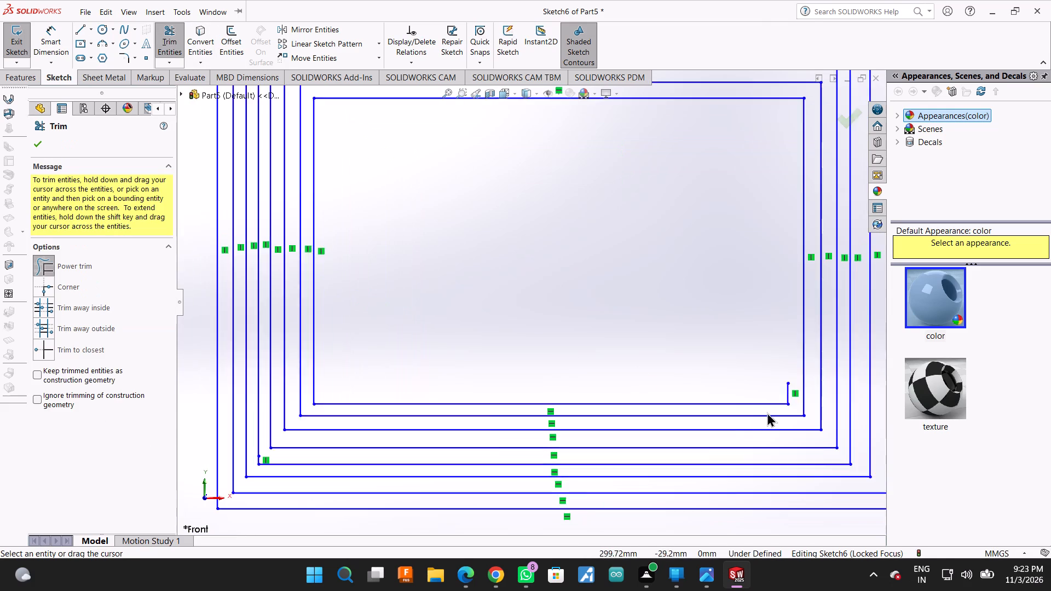
{"action": "scroll", "coordinate": [767, 412], "scroll_direction": "down", "scroll_amount": 1}
{"action": "left_click_drag", "start_coordinate": [767, 381], "coordinate": [783, 384]}
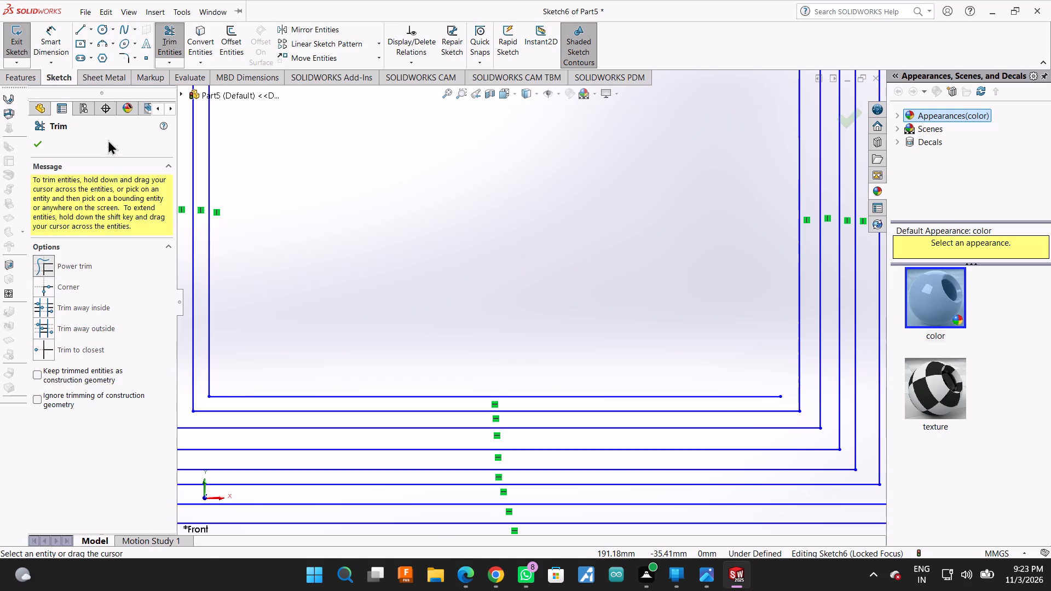
{"action": "left_click", "coordinate": [44, 143]}
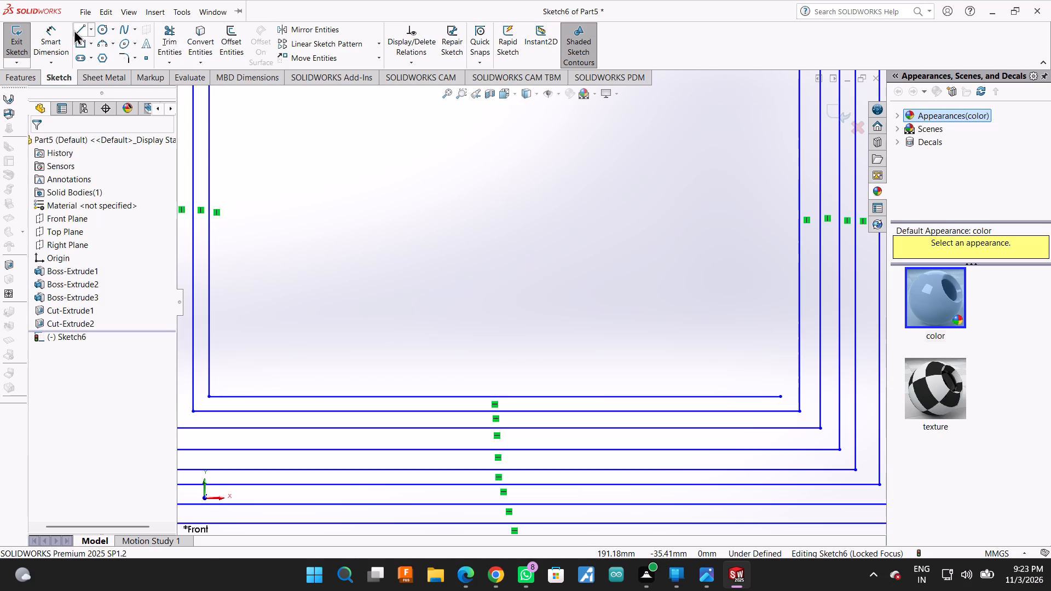
Complete the eighth turn with a right vertical line about 92 mm long and a top line about 149 mm long.
{"action": "left_click", "coordinate": [74, 30]}
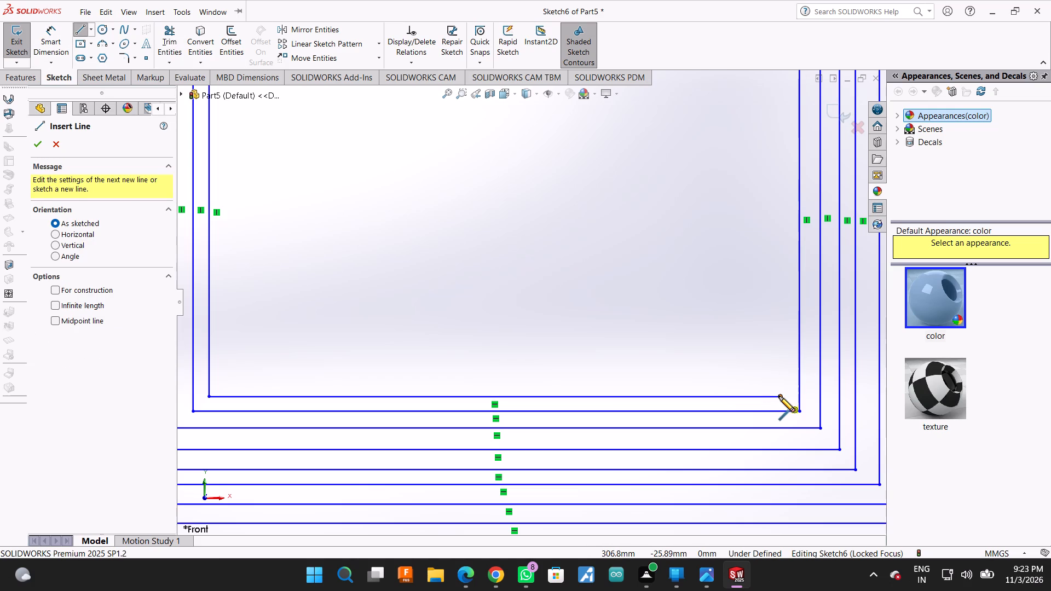
{"action": "left_click", "coordinate": [779, 396]}
{"action": "scroll", "coordinate": [763, 409], "scroll_direction": "up", "scroll_amount": 2}
{"action": "scroll", "coordinate": [649, 127], "scroll_direction": "down", "scroll_amount": 4}
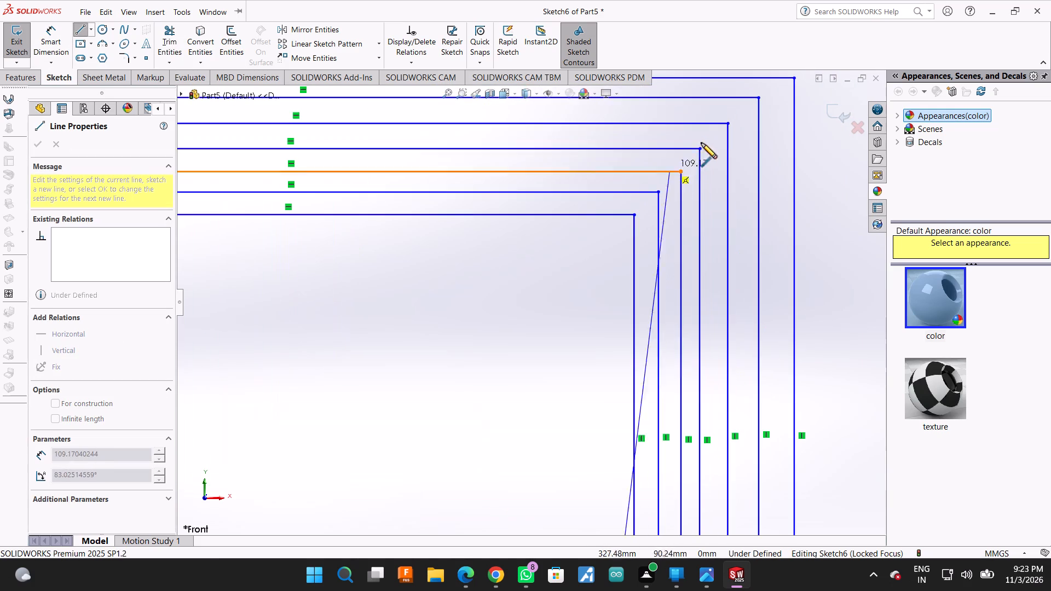
{"action": "left_click", "coordinate": [610, 242]}
{"action": "scroll", "coordinate": [610, 242], "scroll_direction": "up", "scroll_amount": 6}
{"action": "scroll", "coordinate": [457, 275], "scroll_direction": "down", "scroll_amount": 3}
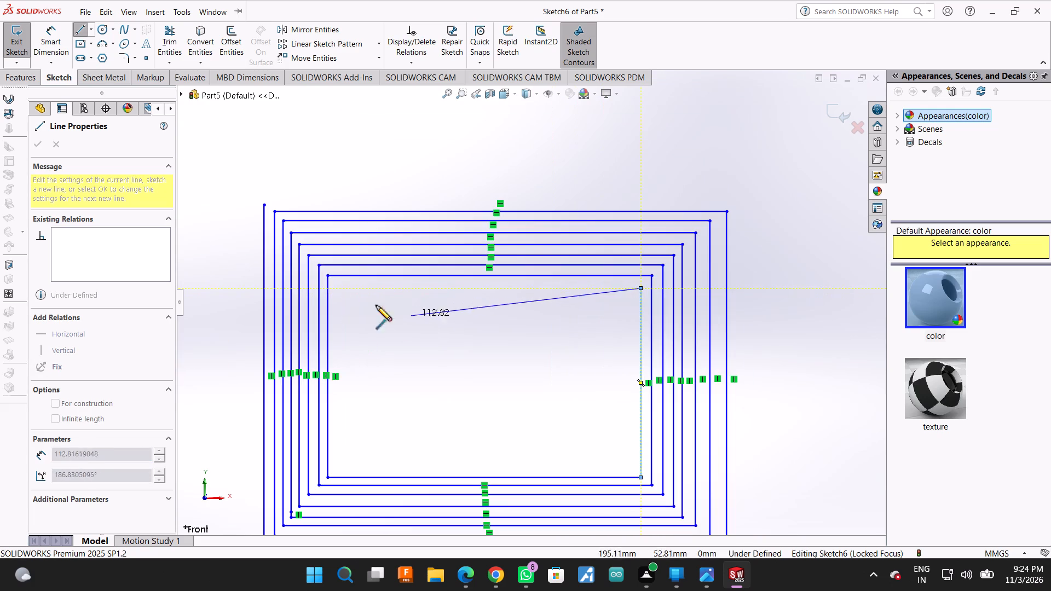
{"action": "left_click", "coordinate": [334, 289]}
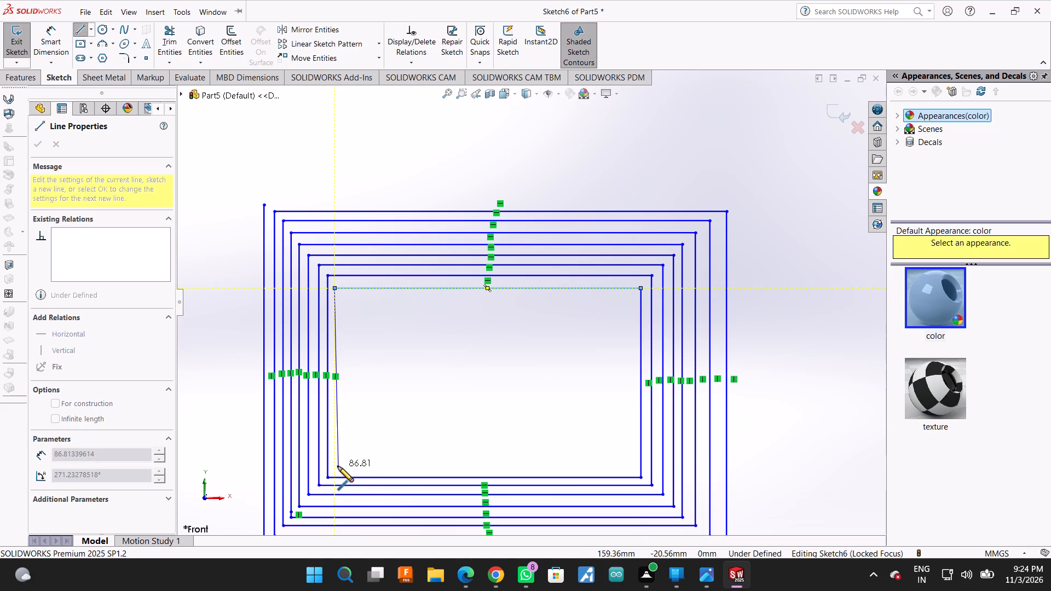
Sketch the ninth inner turn as connected lines, about 145 mm wide along the bottom and 141 mm along the top.
{"action": "scroll", "coordinate": [336, 469], "scroll_direction": "down", "scroll_amount": 1}
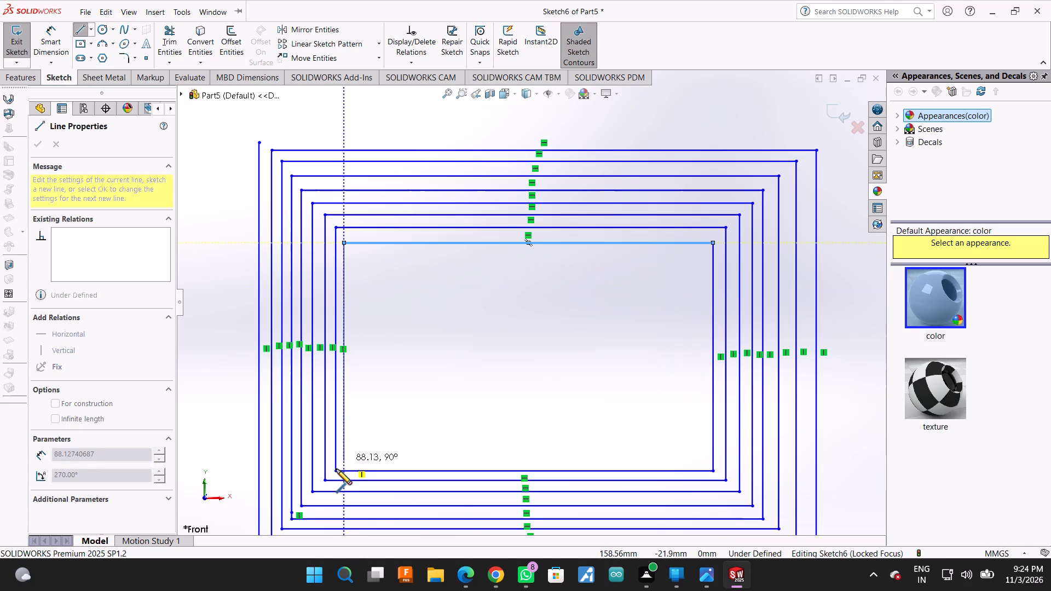
{"action": "left_click", "coordinate": [345, 460]}
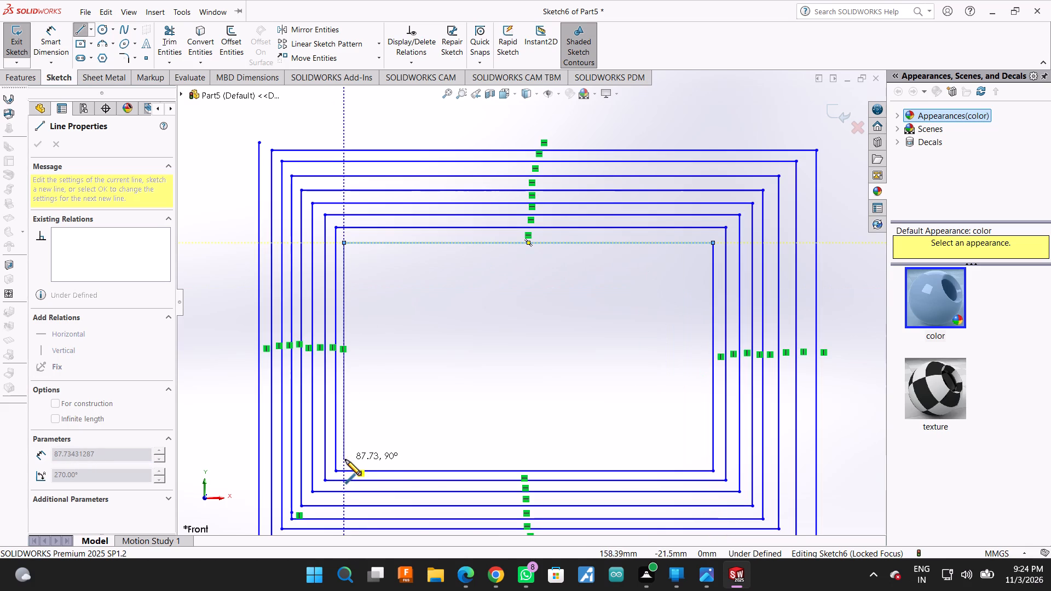
{"action": "left_click", "coordinate": [702, 457]}
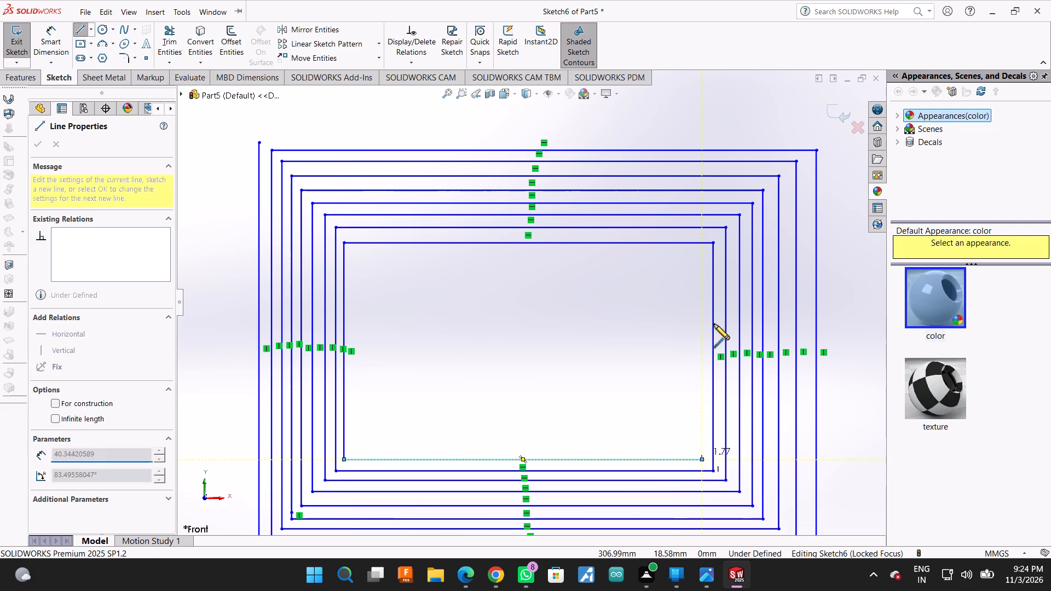
{"action": "left_click", "coordinate": [701, 254]}
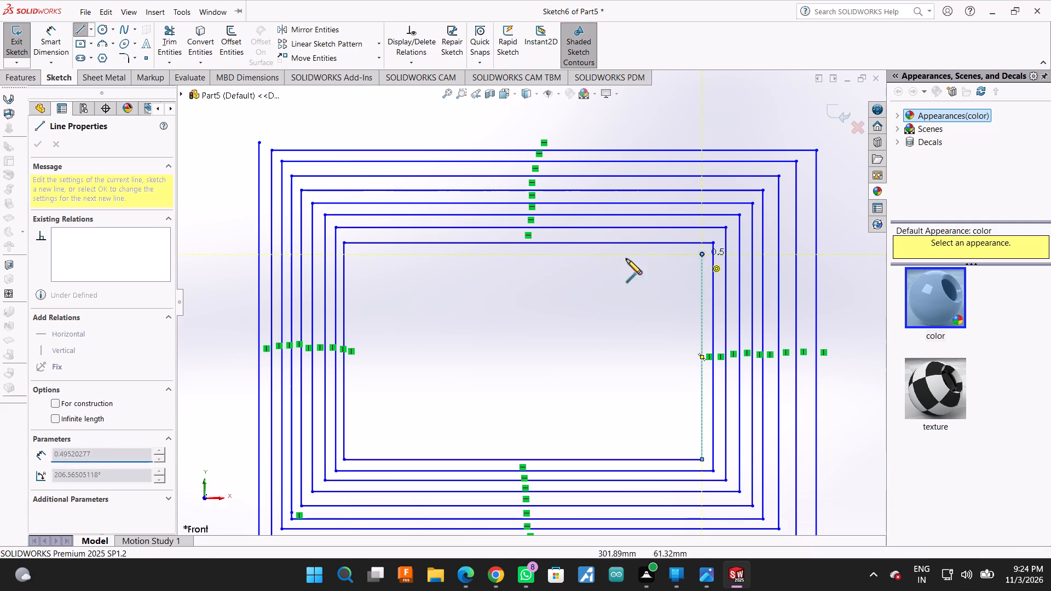
{"action": "left_click", "coordinate": [354, 253]}
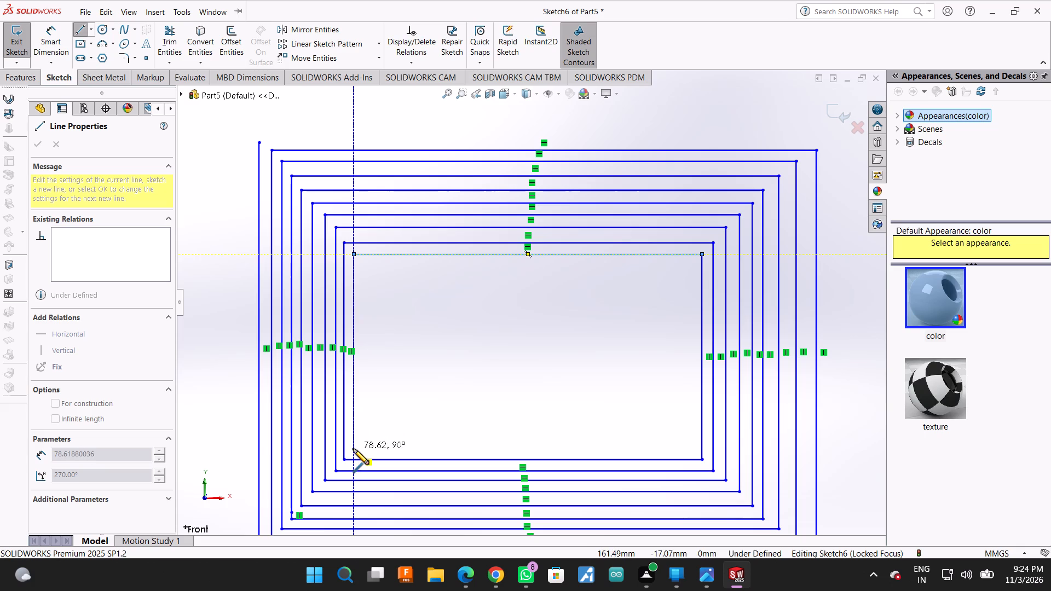
Sketch the tenth inner turn as connected lines, about 137 mm wide along the bottom and 132 mm along the top.
{"action": "left_click", "coordinate": [353, 449]}
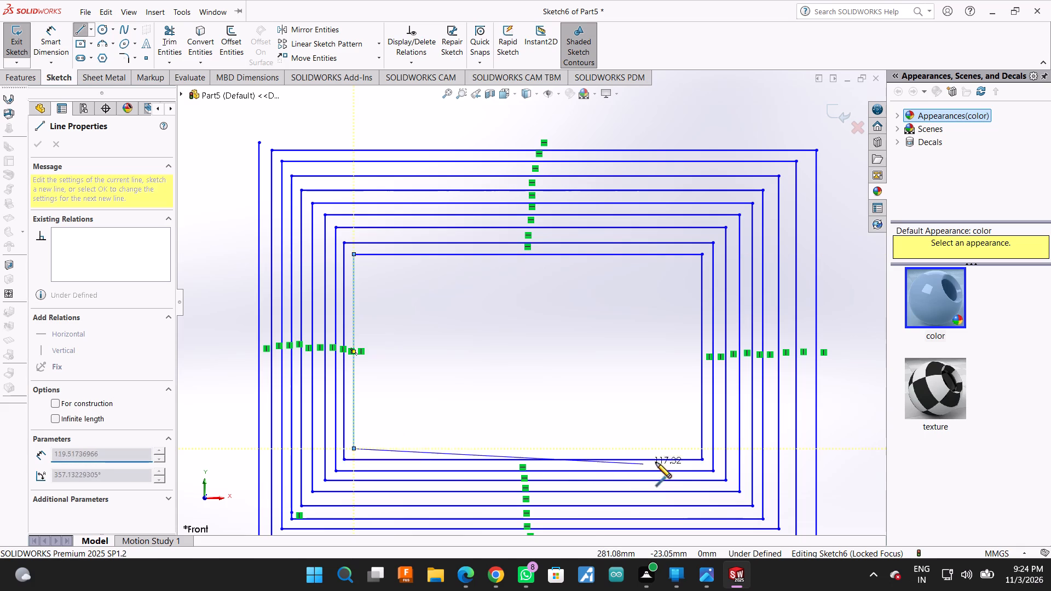
{"action": "left_click", "coordinate": [691, 450]}
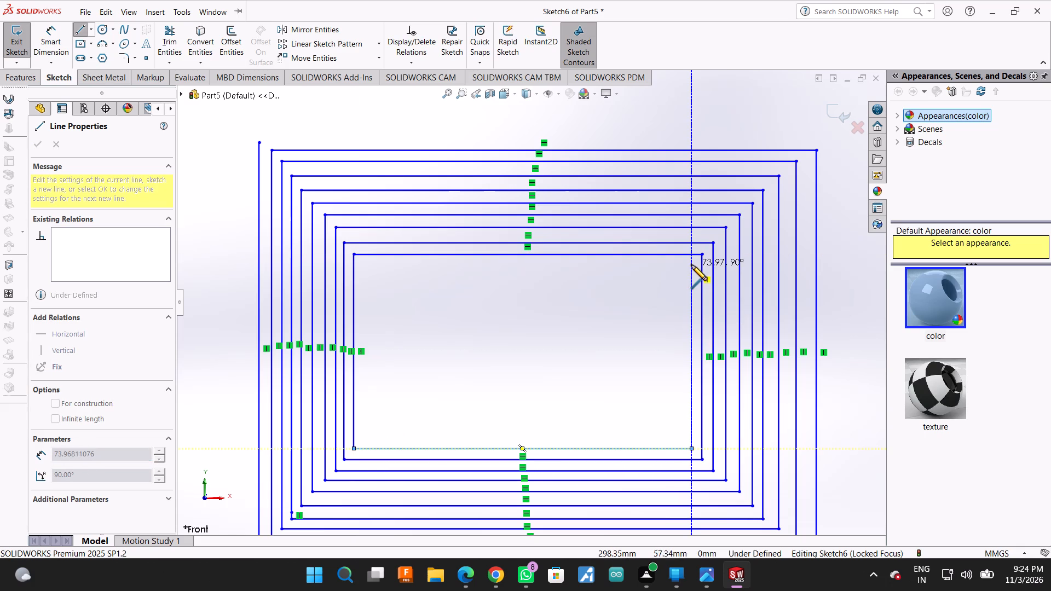
{"action": "left_click", "coordinate": [691, 265]}
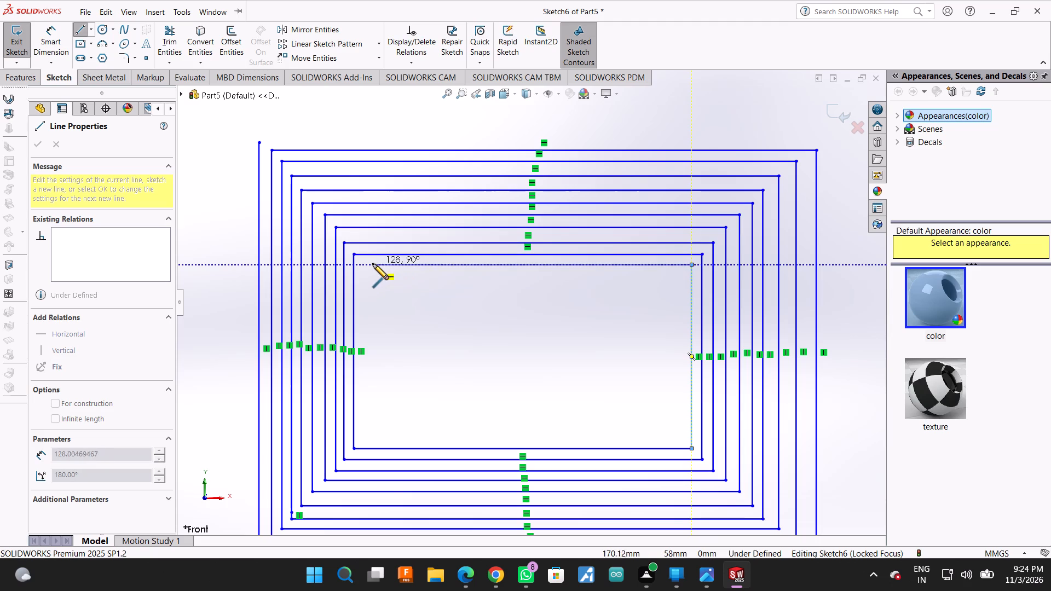
{"action": "left_click", "coordinate": [365, 265]}
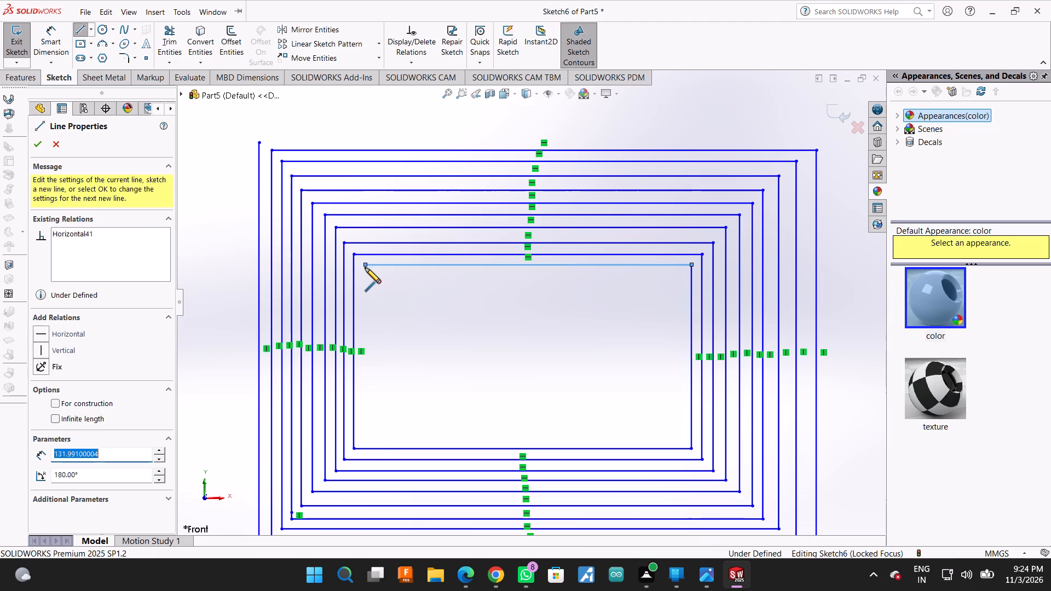
Sketch the eleventh inner turn as connected lines, about 128 mm wide along the bottom and 123 mm along the top.
{"action": "left_click", "coordinate": [367, 436]}
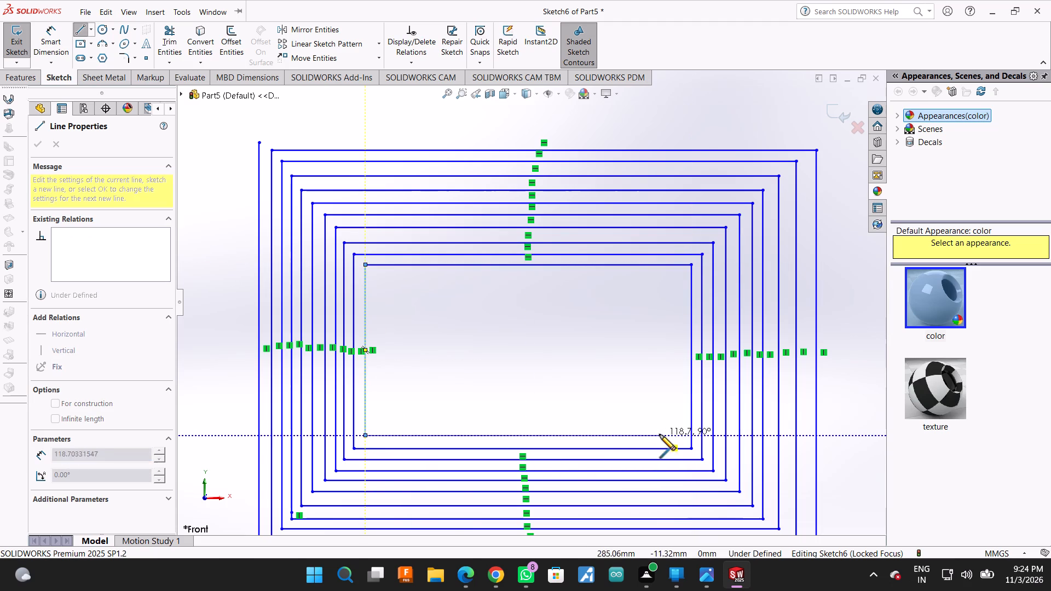
{"action": "left_click", "coordinate": [682, 434]}
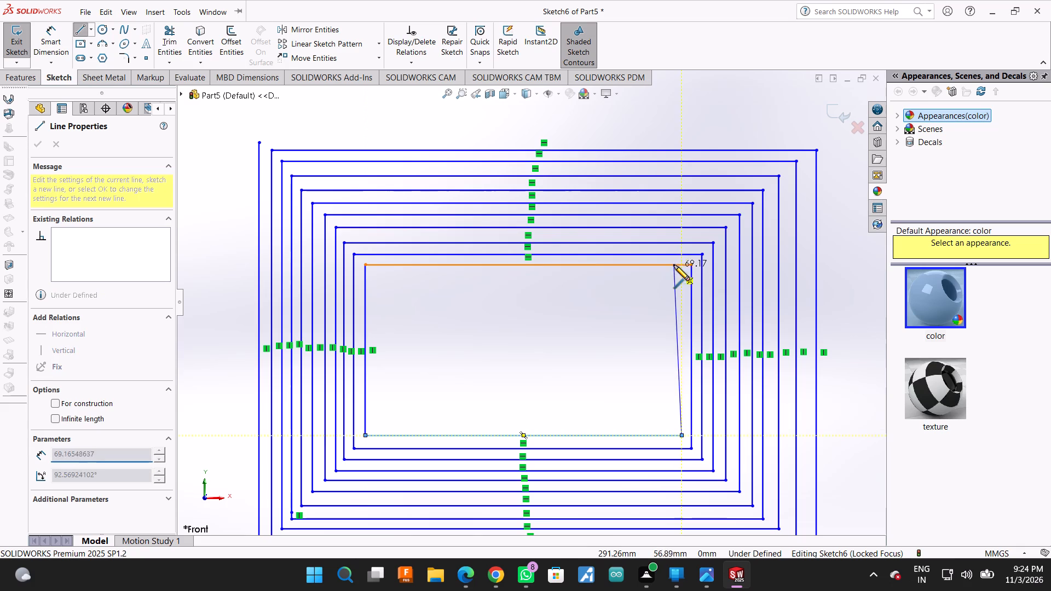
{"action": "left_click", "coordinate": [682, 275]}
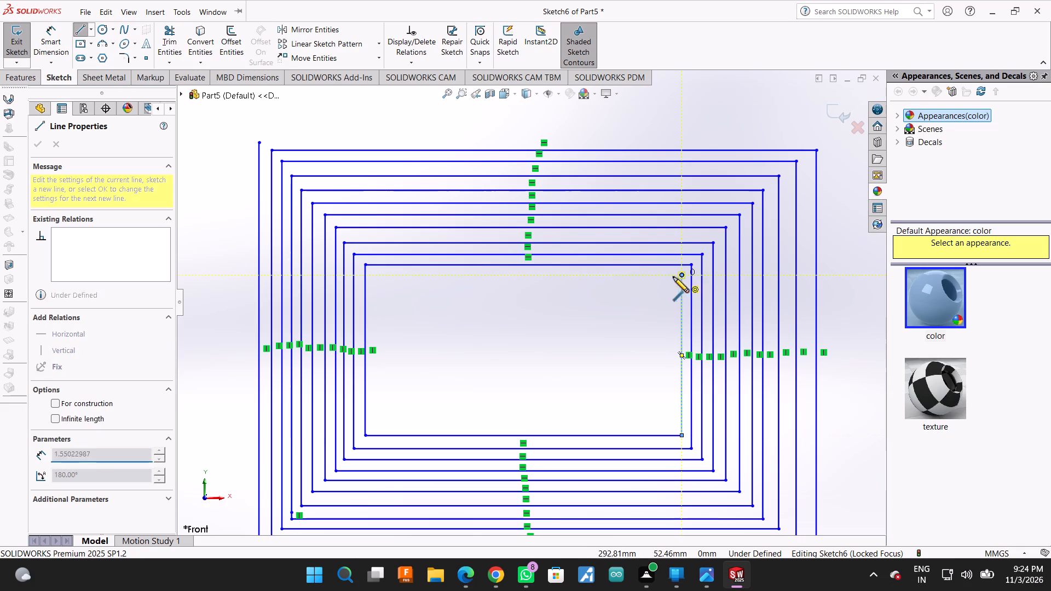
{"action": "left_click", "coordinate": [378, 275]}
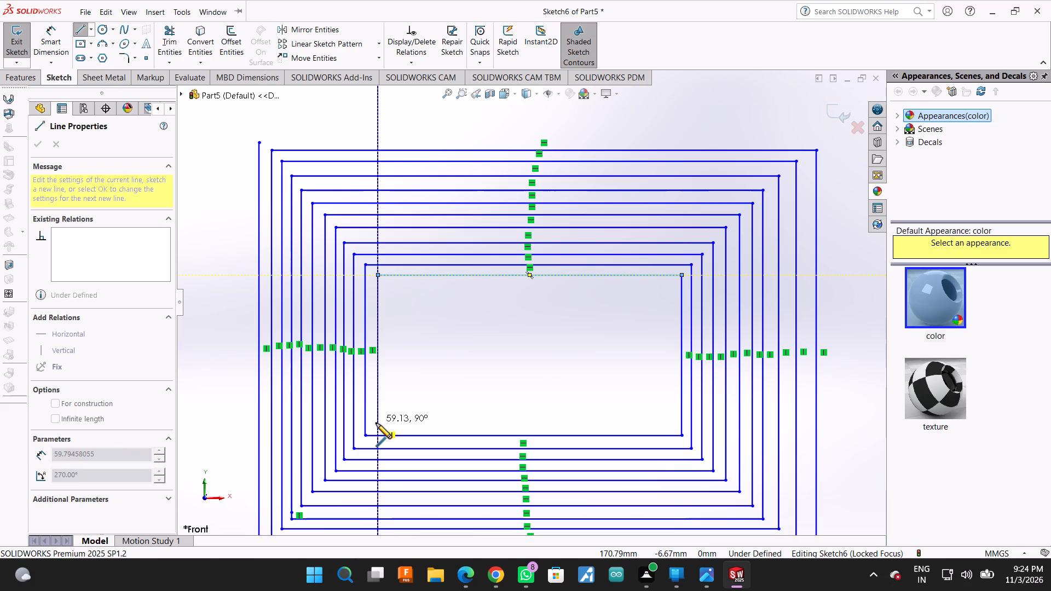
Sketch the twelfth inner turn as connected lines, about 118 mm wide along the bottom and 113 mm along the top.
{"action": "left_click", "coordinate": [376, 425]}
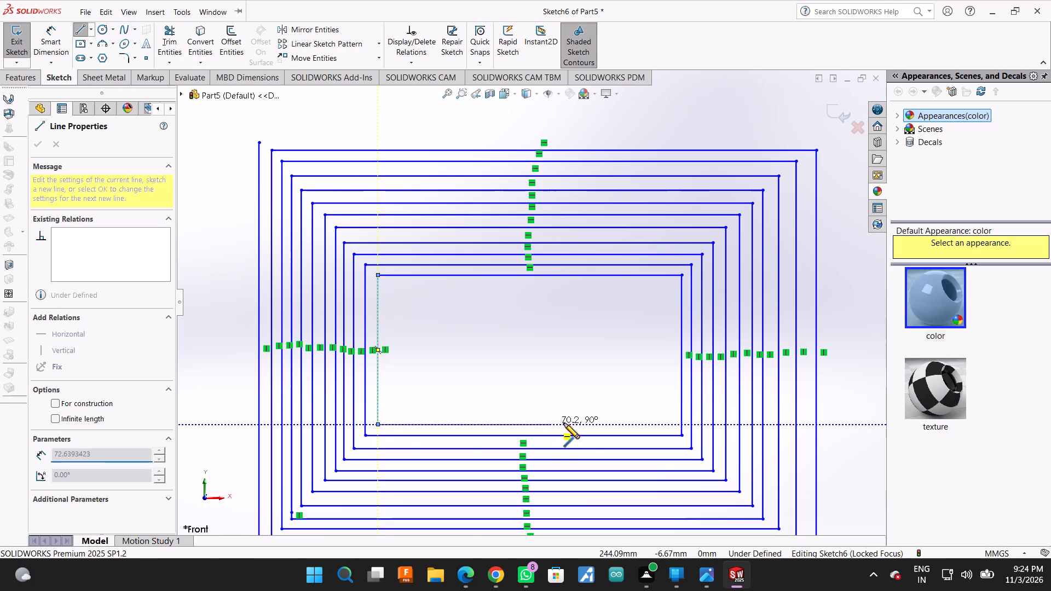
{"action": "left_click", "coordinate": [669, 424]}
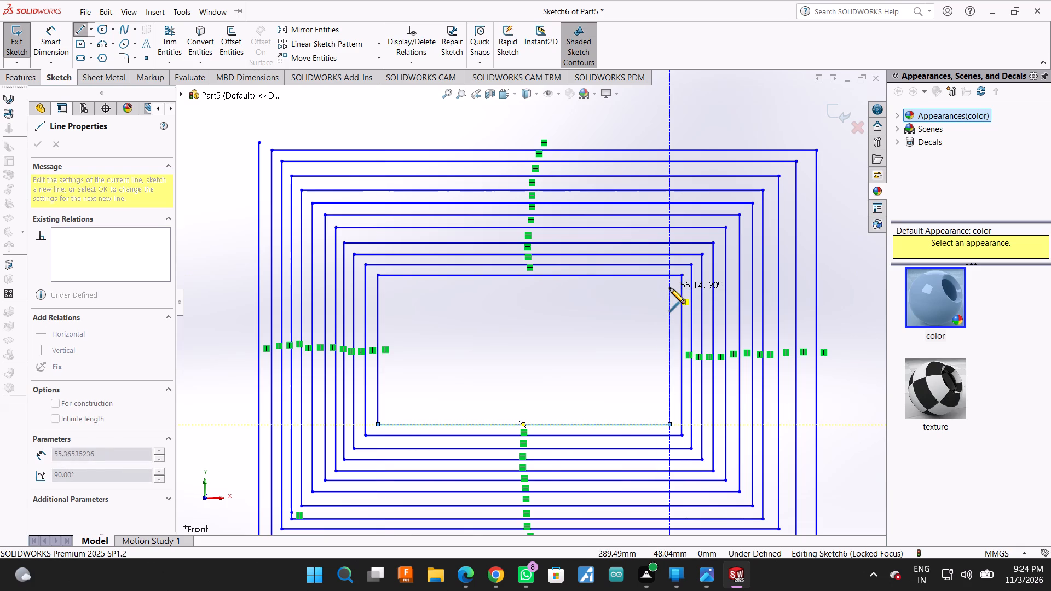
{"action": "left_click", "coordinate": [669, 286]}
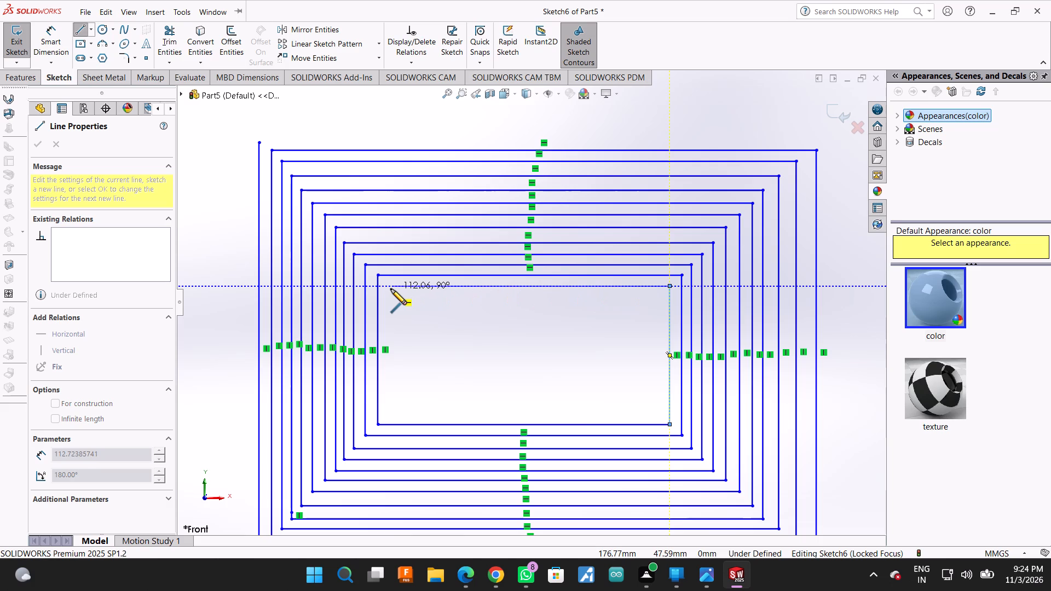
{"action": "left_click", "coordinate": [390, 289]}
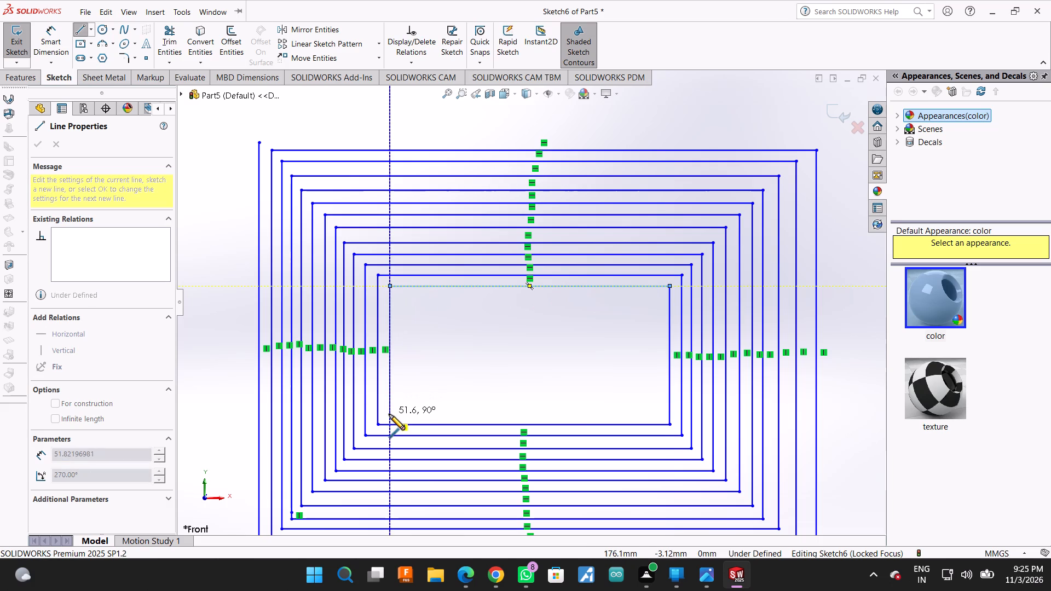
Sketch the thirteenth inner turn as connected lines, about 108 mm wide along the bottom and 103 mm along the top.
{"action": "left_click", "coordinate": [389, 414]}
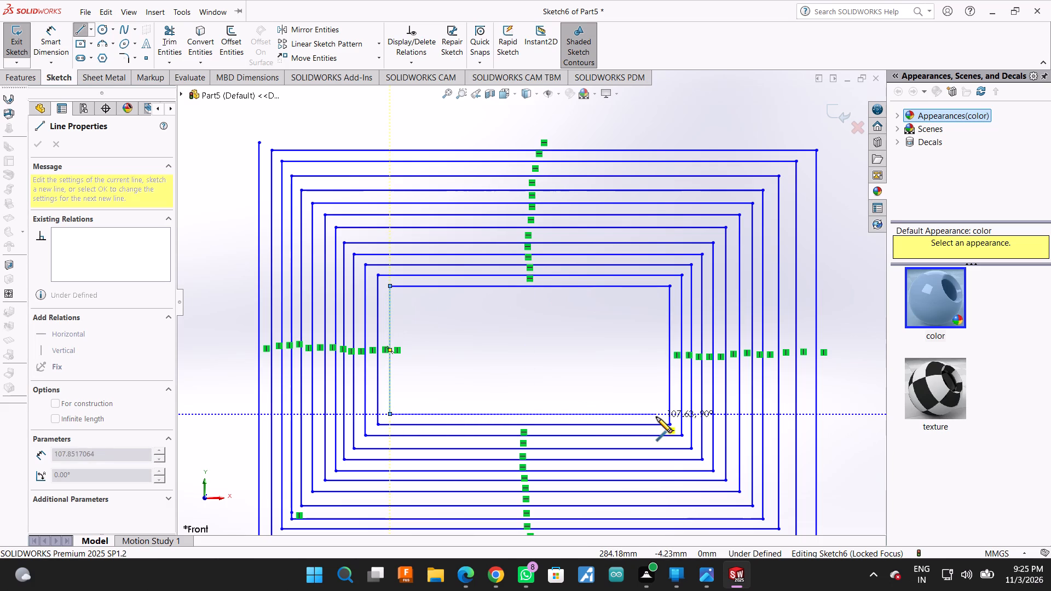
{"action": "left_click", "coordinate": [657, 416]}
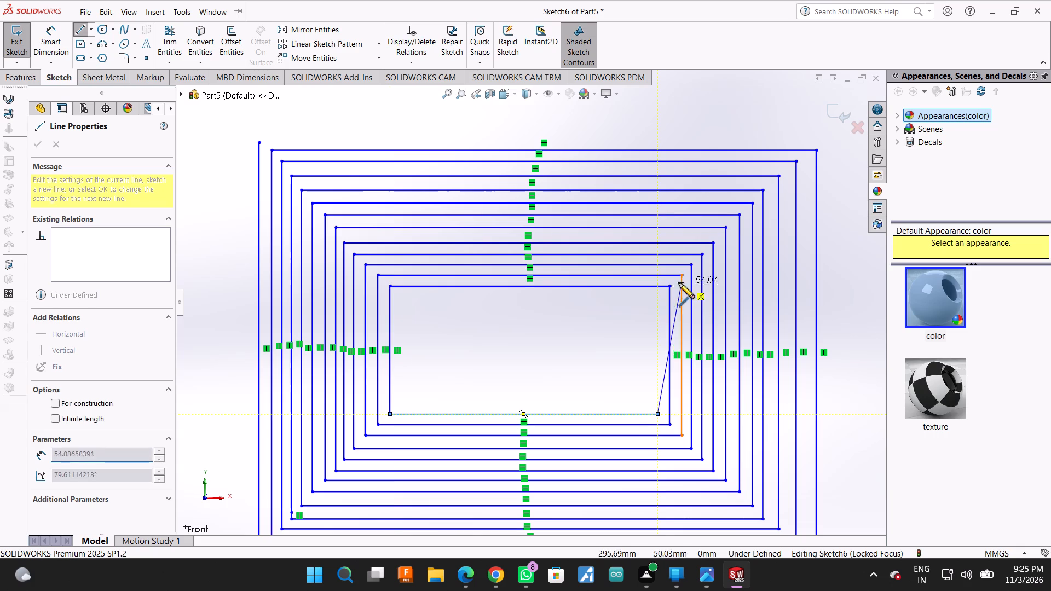
{"action": "left_click", "coordinate": [660, 298]}
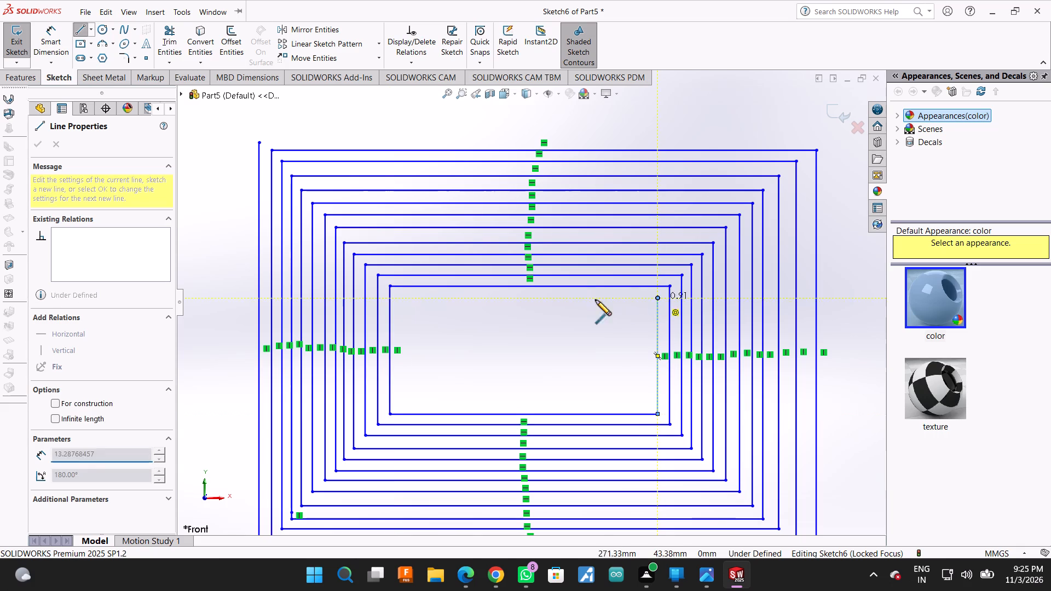
{"action": "left_click", "coordinate": [403, 300]}
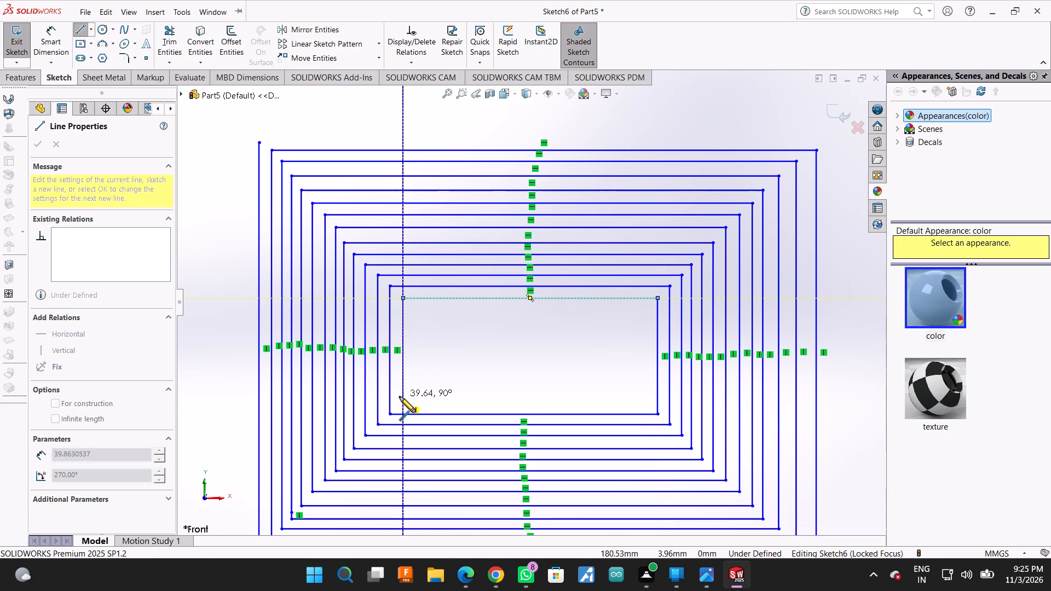
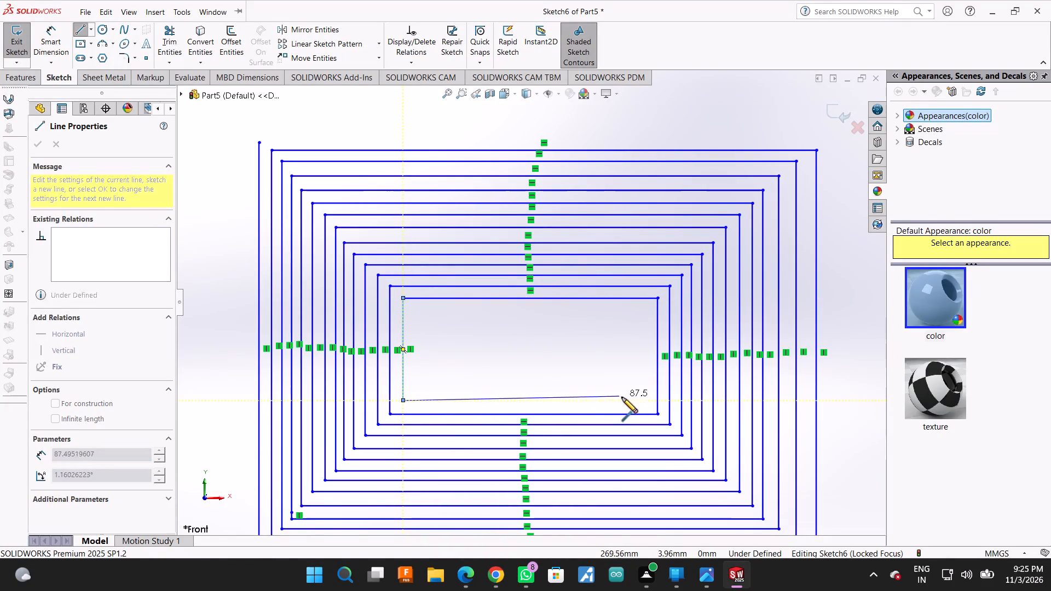
Sketch the fourteenth inner turn as connected lines, about 98 mm wide along the bottom and 93 mm along the top.
{"action": "left_click", "coordinate": [646, 403]}
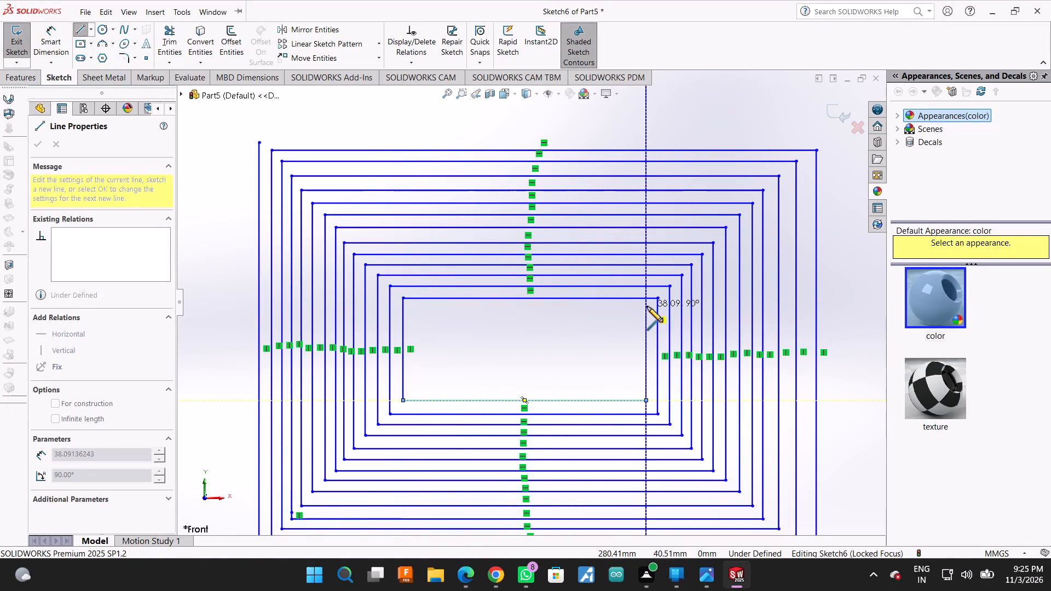
{"action": "left_click", "coordinate": [644, 312]}
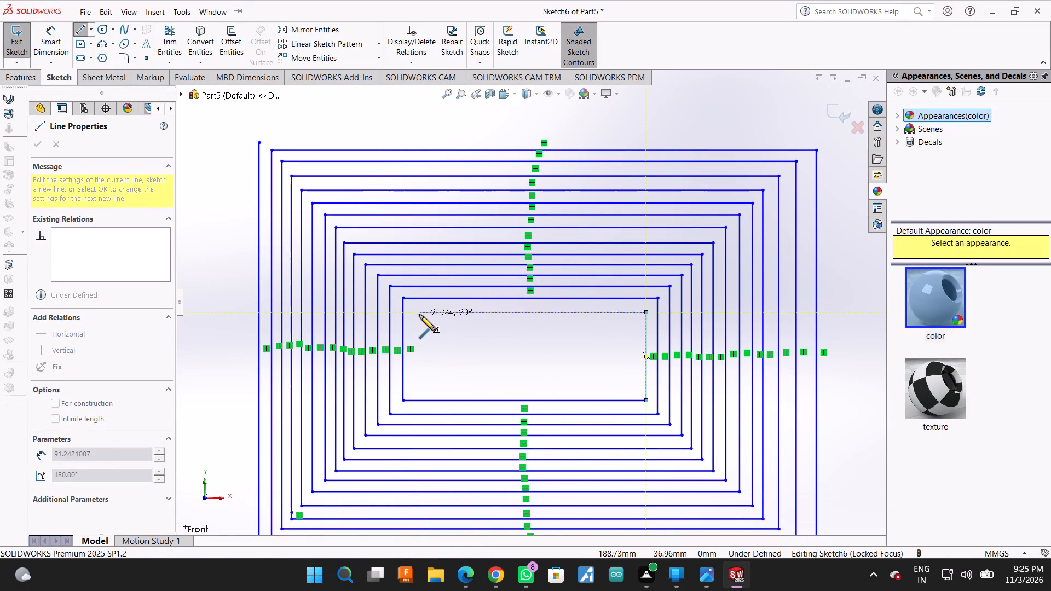
{"action": "left_click", "coordinate": [415, 314]}
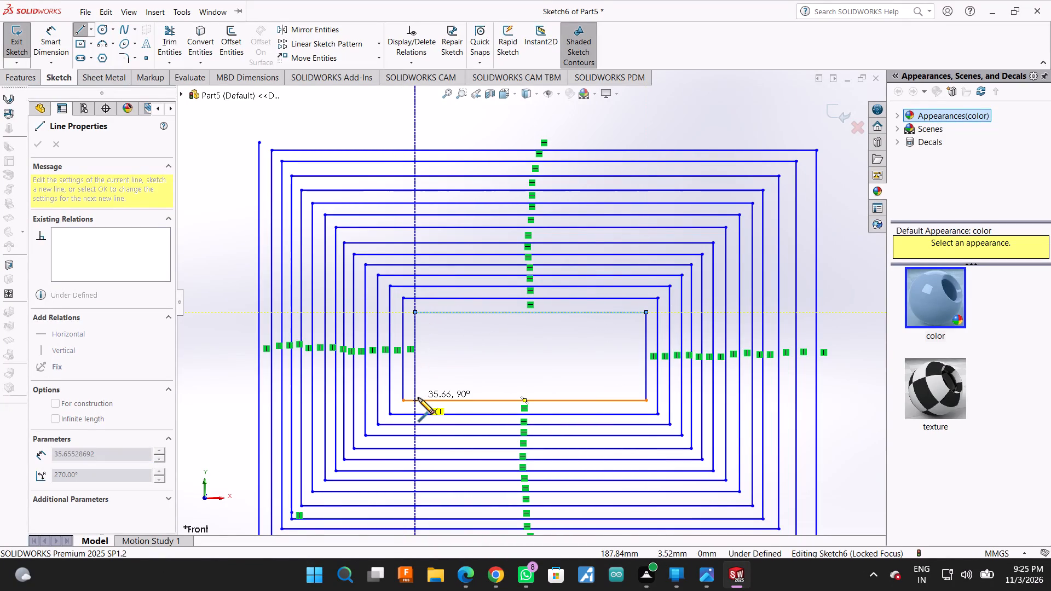
{"action": "left_click", "coordinate": [418, 390]}
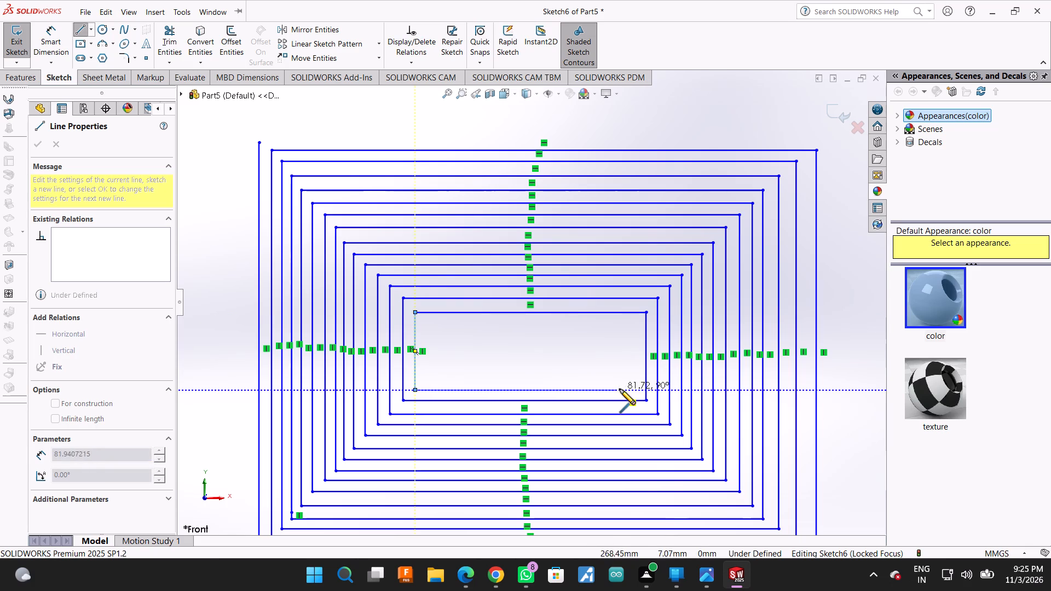
Sketch the fifteenth inner turn as connected lines, about 87 mm wide along the bottom and 24 mm high on the right side.
{"action": "left_click", "coordinate": [630, 391]}
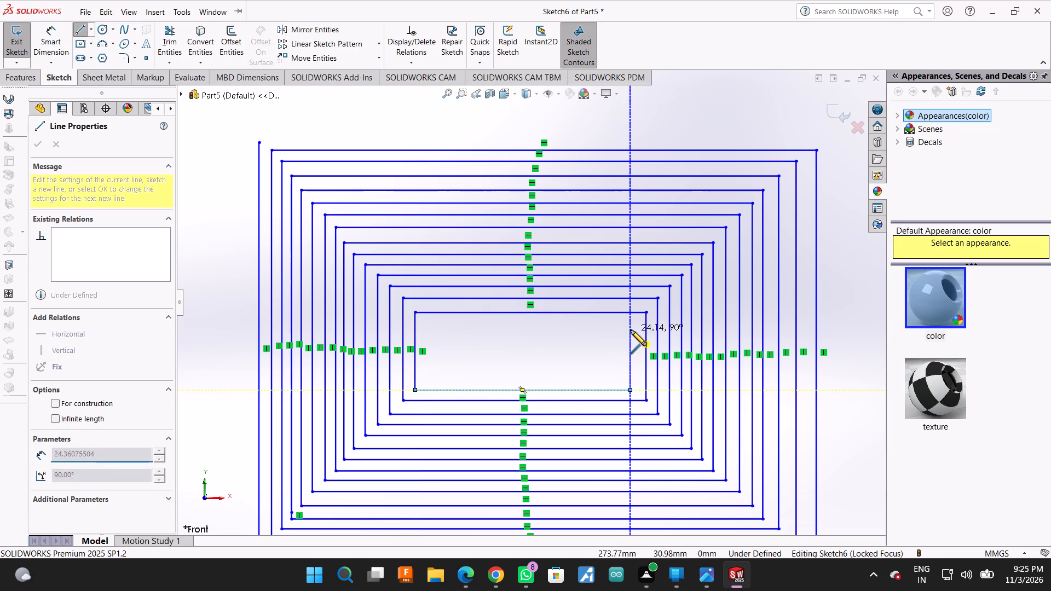
{"action": "left_click", "coordinate": [631, 330]}
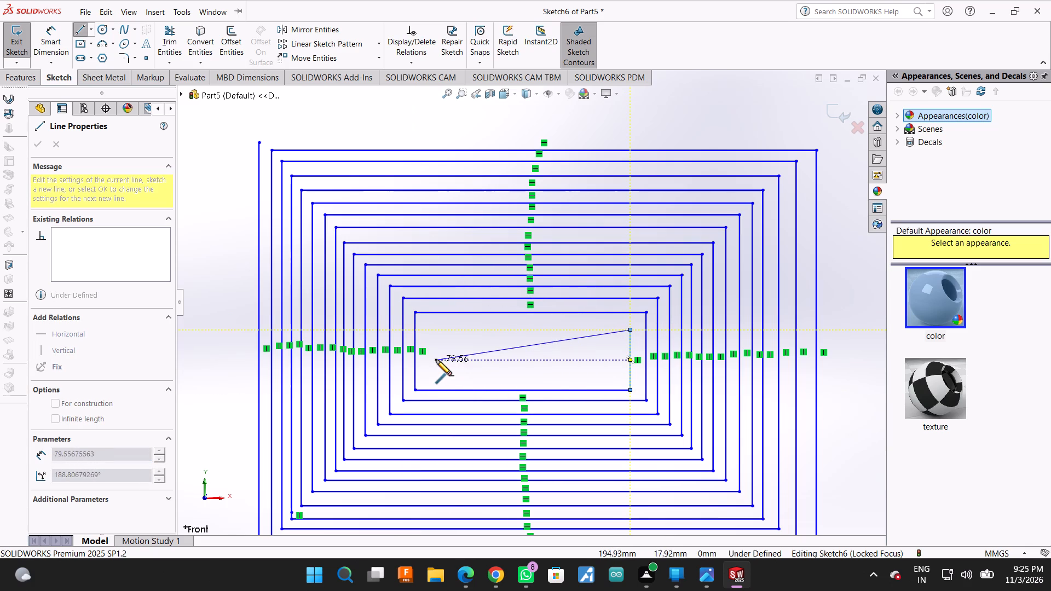
{"action": "scroll", "coordinate": [453, 314], "scroll_direction": "down", "scroll_amount": 1}
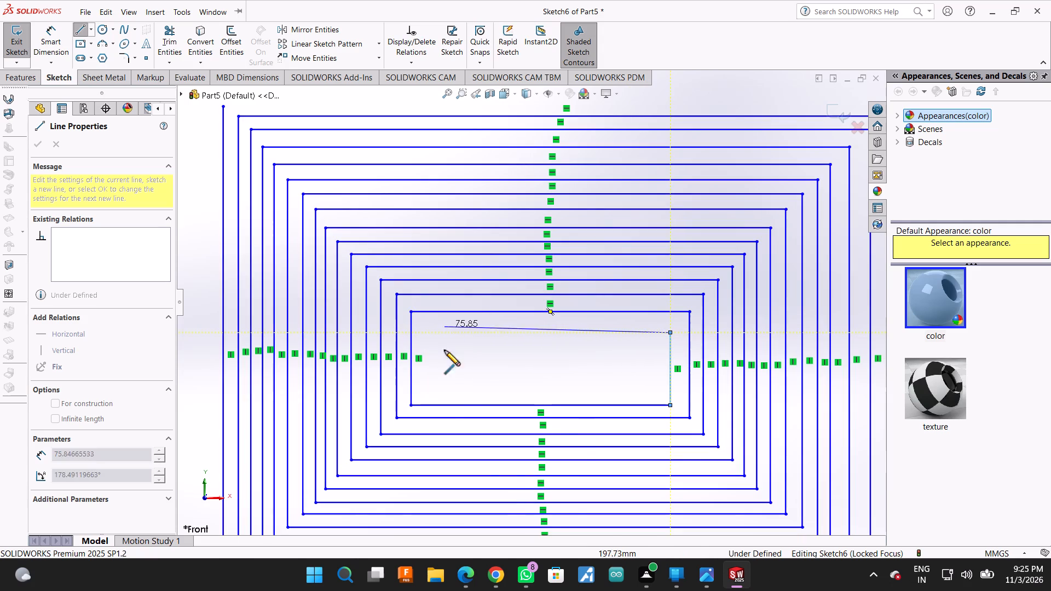
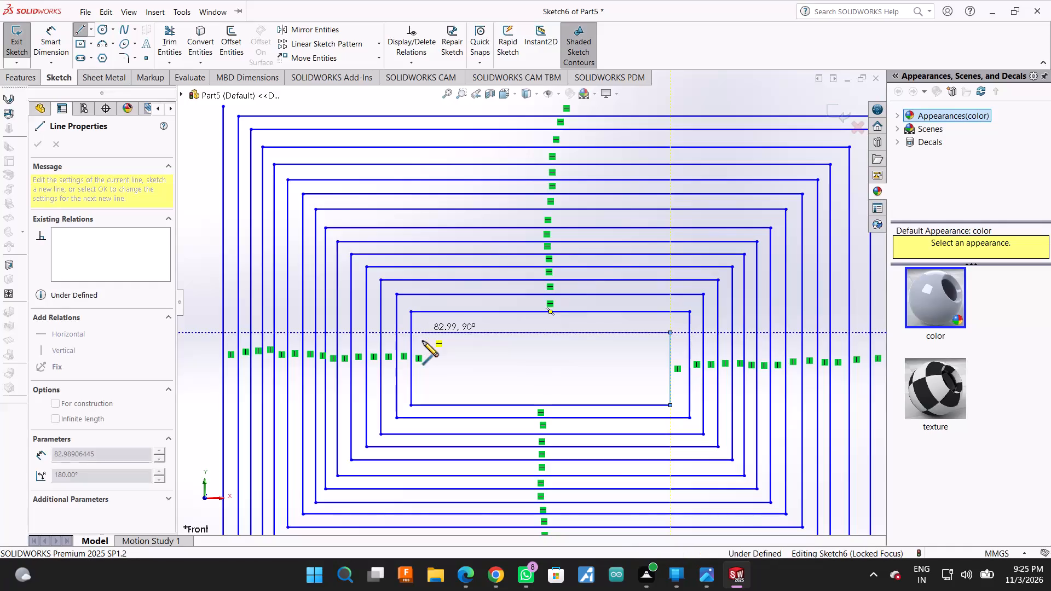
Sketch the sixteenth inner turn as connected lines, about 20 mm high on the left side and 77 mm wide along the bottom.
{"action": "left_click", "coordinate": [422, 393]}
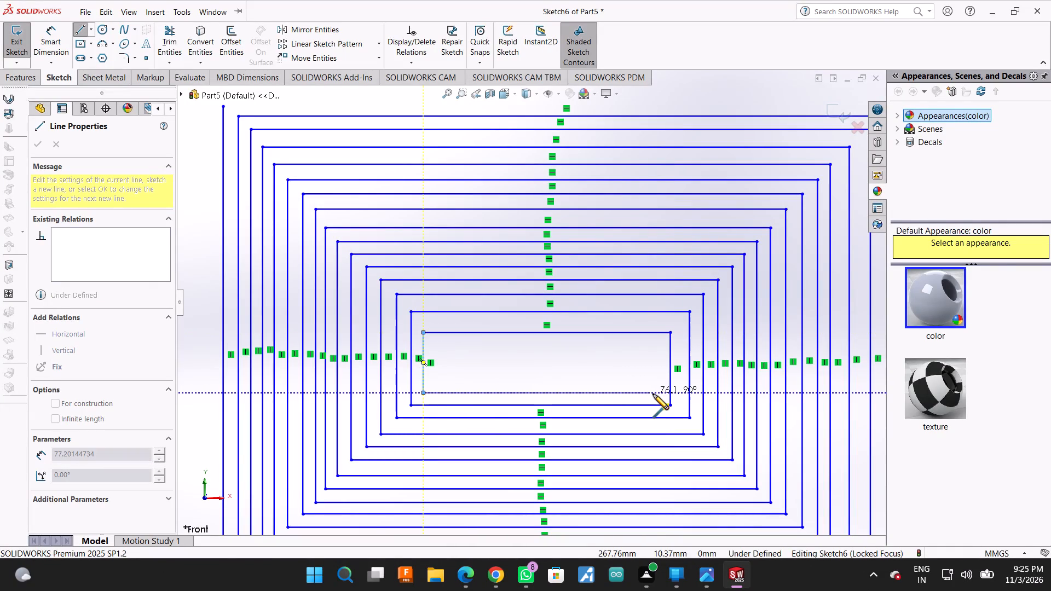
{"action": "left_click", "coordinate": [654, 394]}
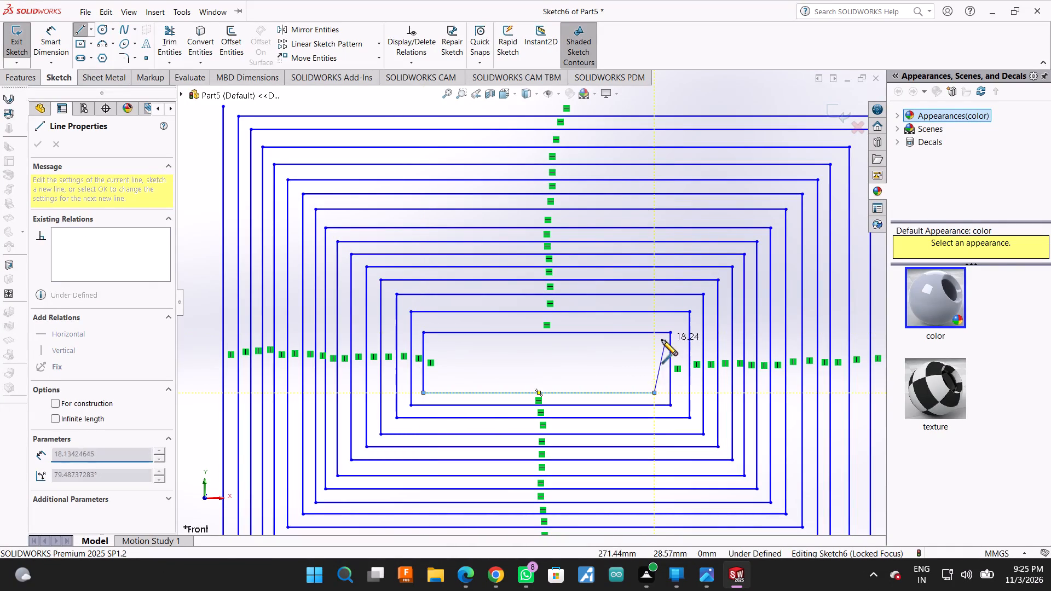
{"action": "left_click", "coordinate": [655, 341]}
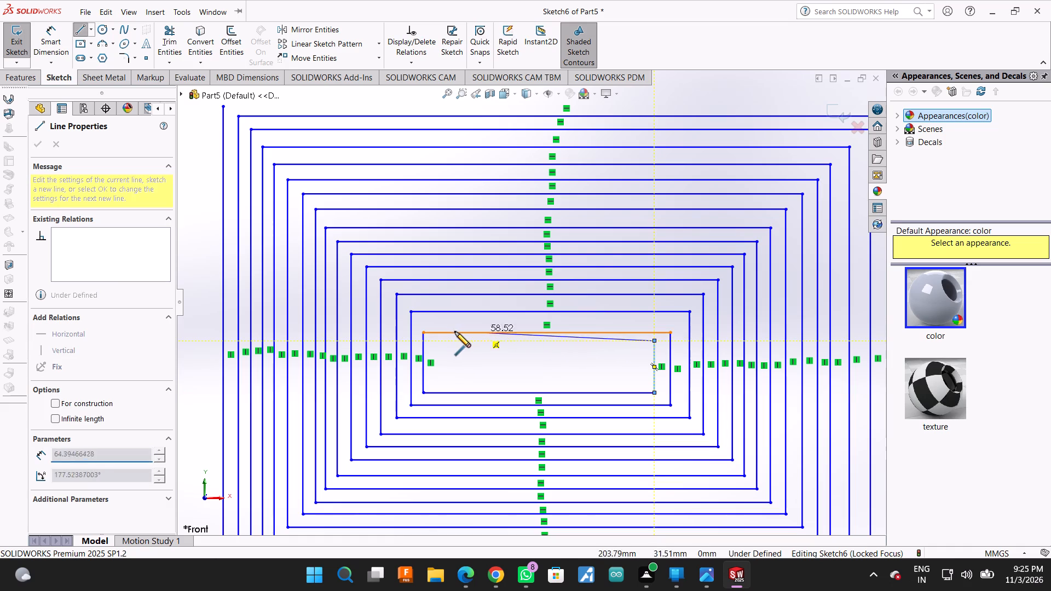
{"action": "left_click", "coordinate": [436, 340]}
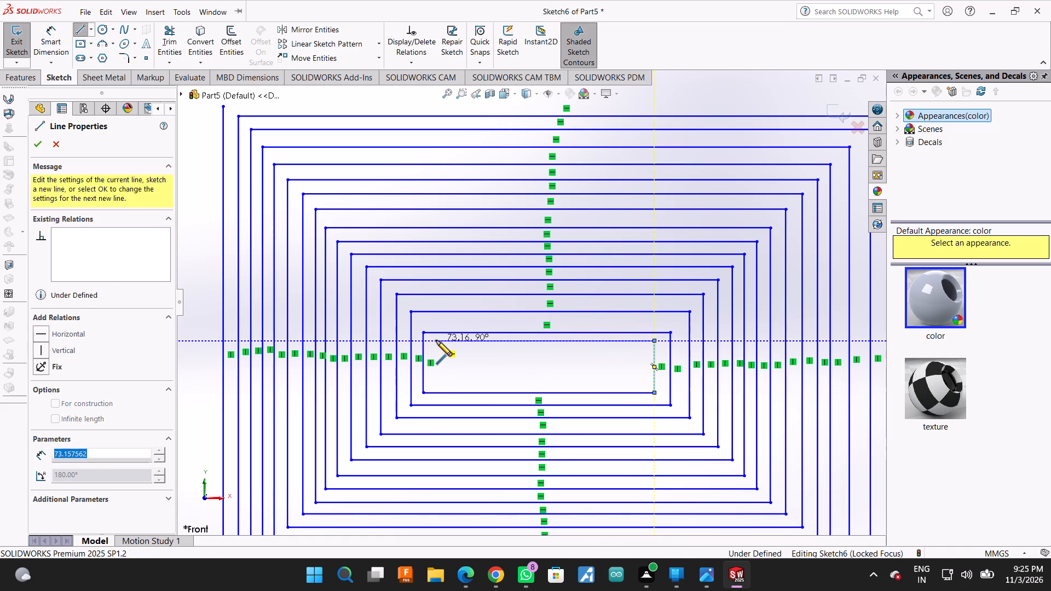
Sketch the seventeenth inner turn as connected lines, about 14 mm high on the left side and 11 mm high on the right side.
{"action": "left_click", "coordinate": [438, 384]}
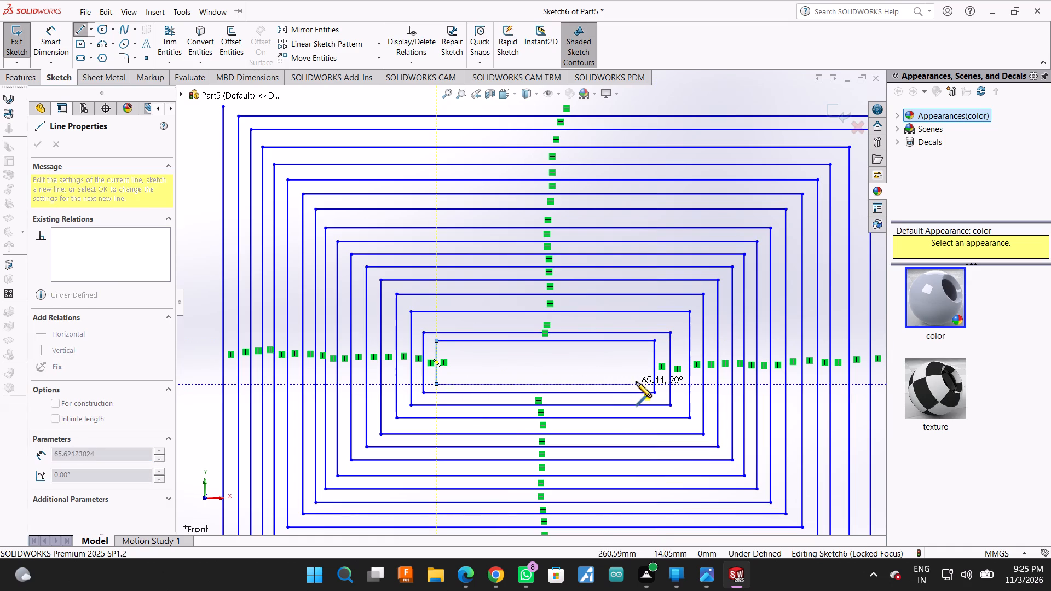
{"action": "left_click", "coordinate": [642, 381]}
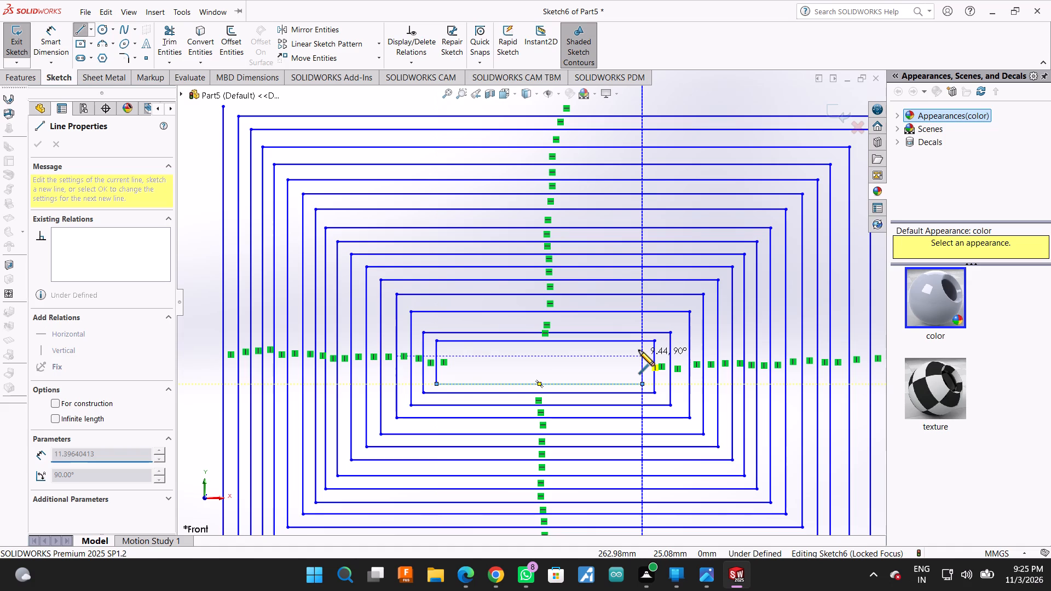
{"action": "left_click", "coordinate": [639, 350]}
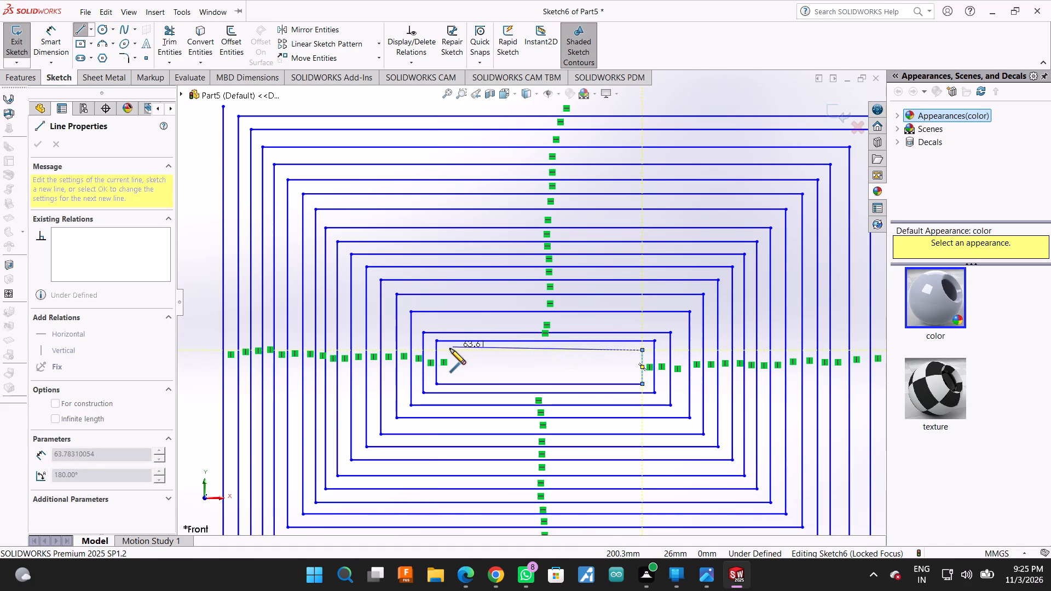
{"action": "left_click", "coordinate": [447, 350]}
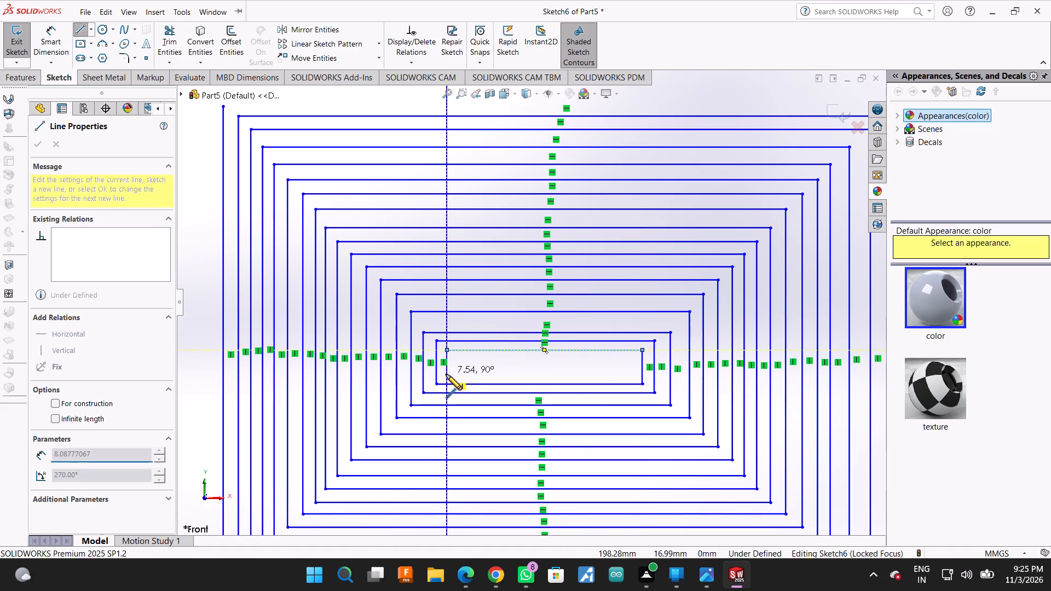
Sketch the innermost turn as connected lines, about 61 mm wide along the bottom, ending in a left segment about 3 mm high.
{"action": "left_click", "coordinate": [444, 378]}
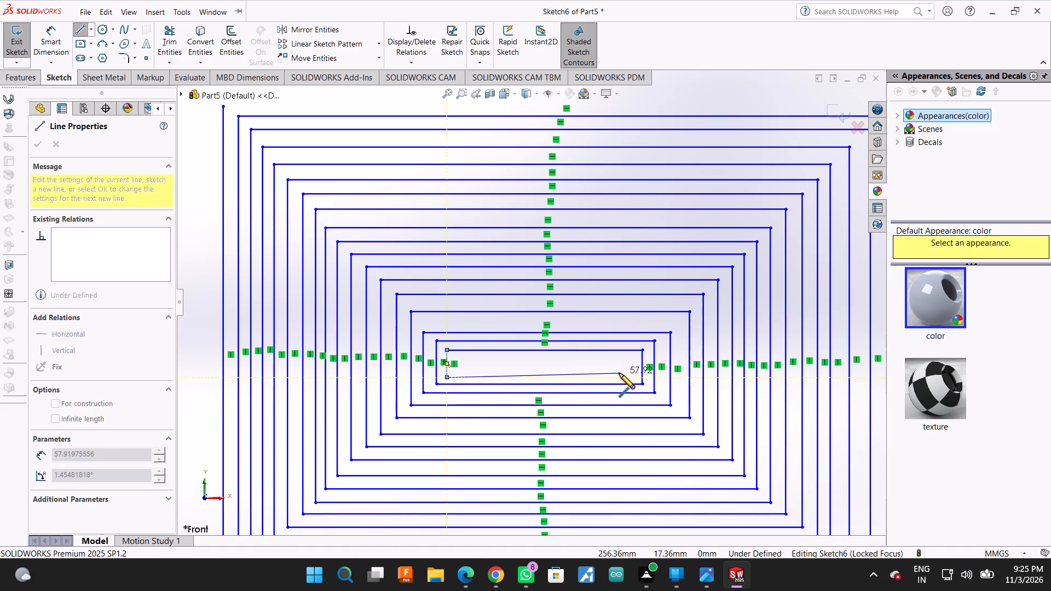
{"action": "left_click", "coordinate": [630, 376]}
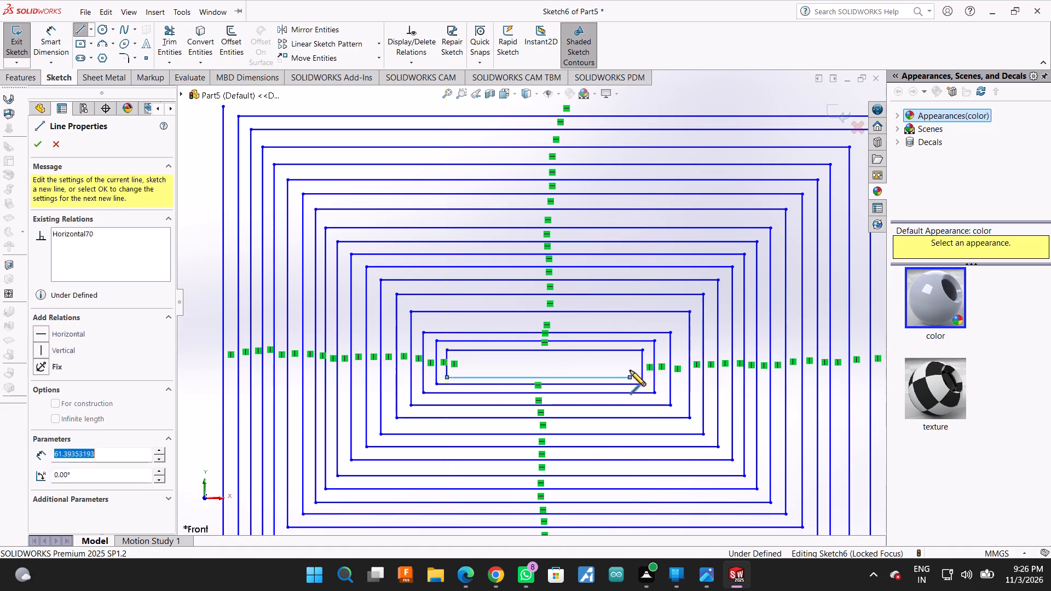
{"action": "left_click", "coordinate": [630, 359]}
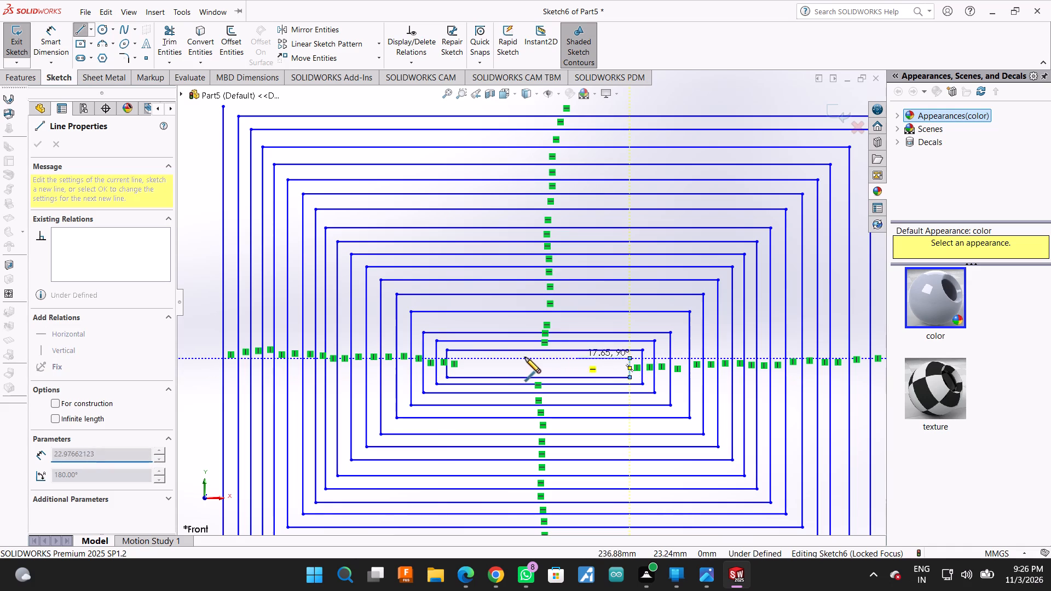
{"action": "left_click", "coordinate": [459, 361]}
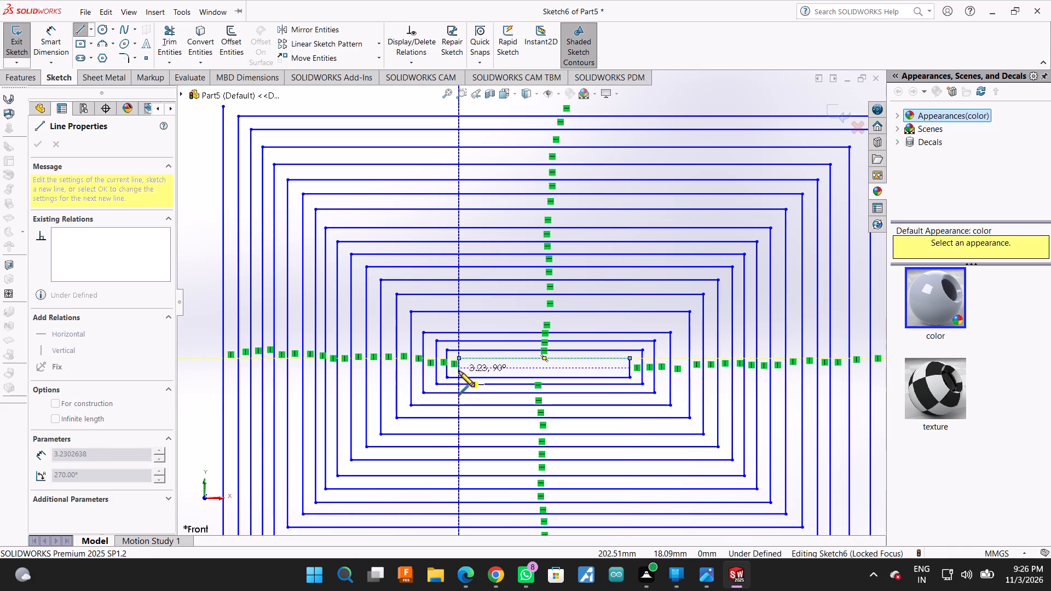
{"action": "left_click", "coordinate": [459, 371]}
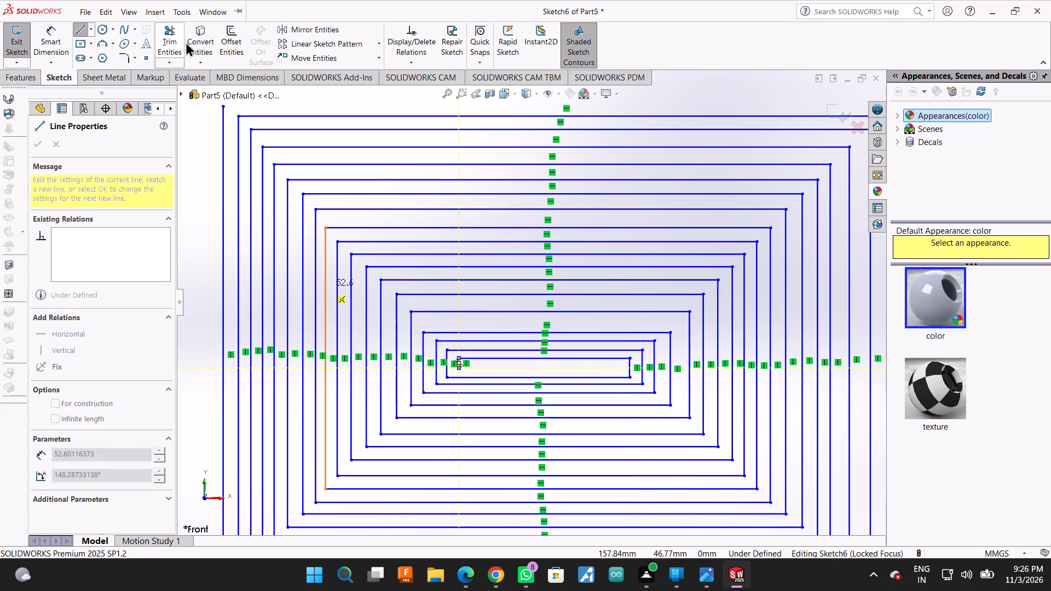
Remove every line of the rectangular spiral from the sketch with Power trim.
{"action": "left_click", "coordinate": [171, 35]}
{"action": "scroll", "coordinate": [463, 325], "scroll_direction": "up", "scroll_amount": 2}
{"action": "left_click_drag", "start_coordinate": [293, 344], "coordinate": [835, 344]}
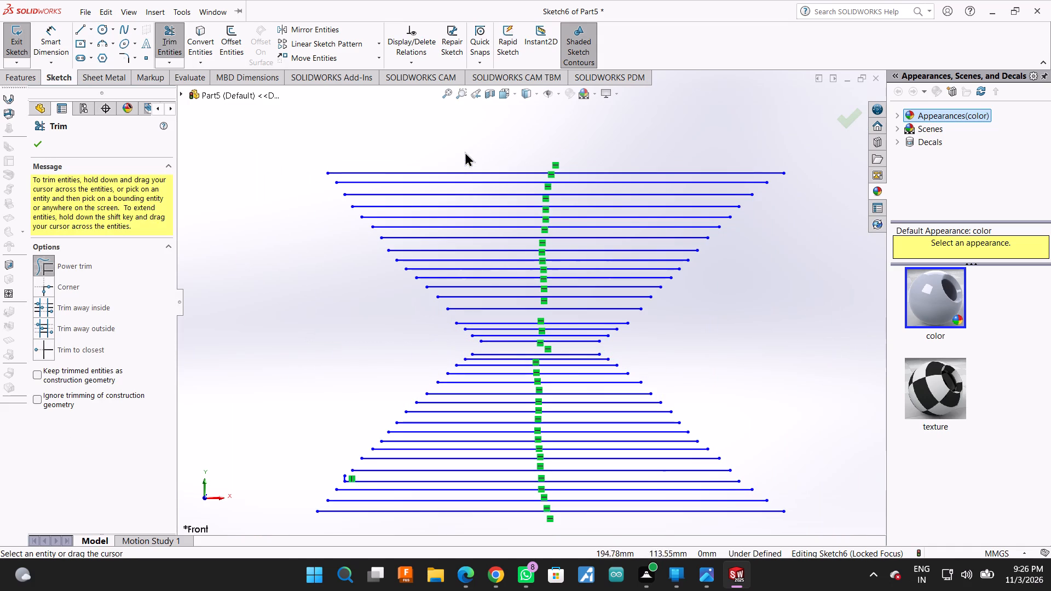
{"action": "left_click_drag", "start_coordinate": [479, 140], "coordinate": [504, 380]}
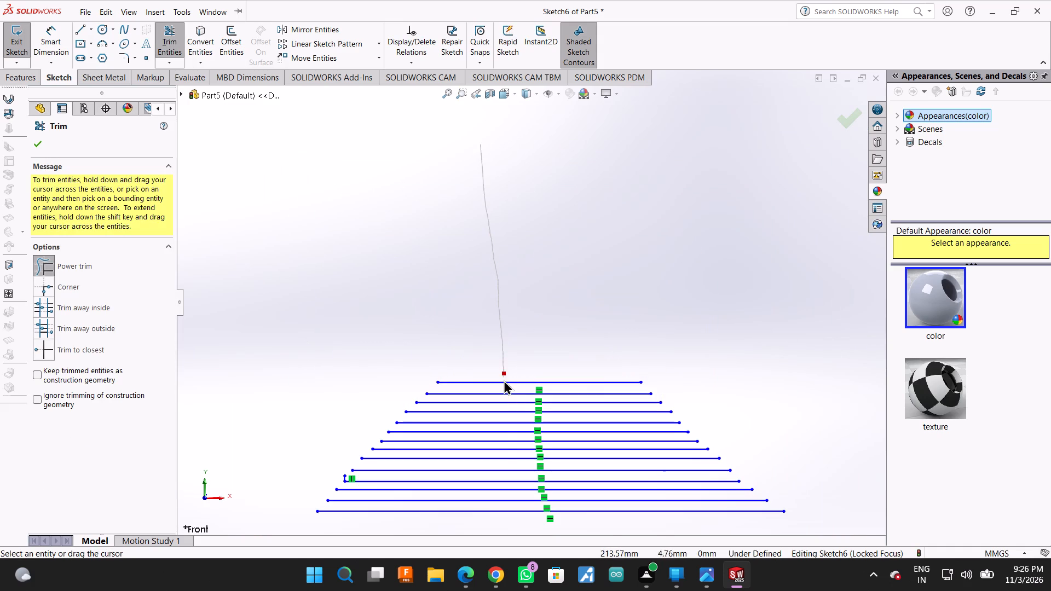
{"action": "left_click_drag", "start_coordinate": [504, 380], "coordinate": [503, 505]}
{"action": "left_click_drag", "start_coordinate": [365, 396], "coordinate": [392, 451]}
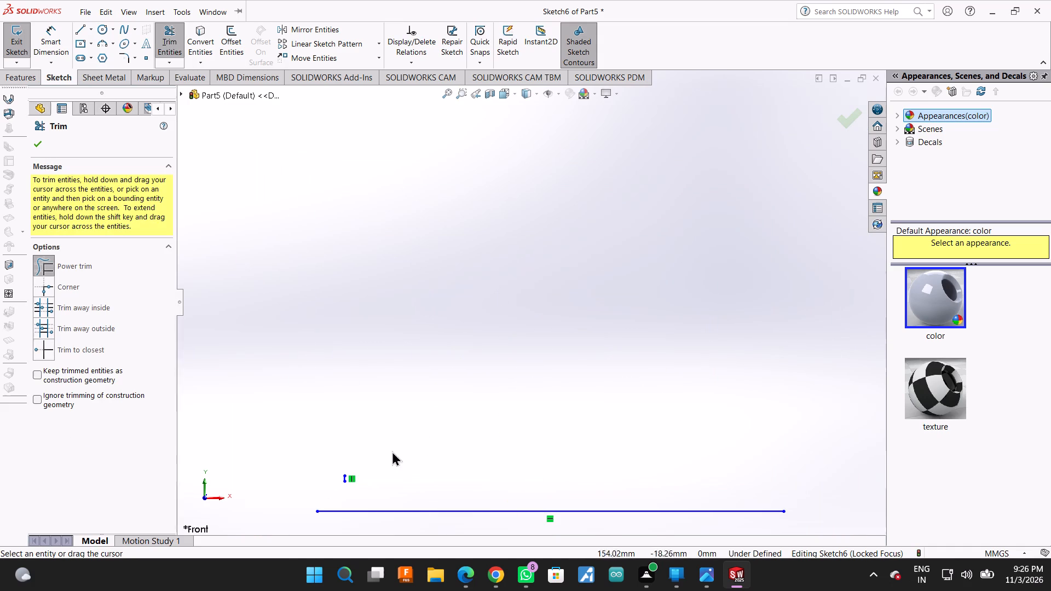
{"action": "left_click_drag", "start_coordinate": [392, 451], "coordinate": [338, 496]}
{"action": "left_click_drag", "start_coordinate": [325, 482], "coordinate": [353, 468]}
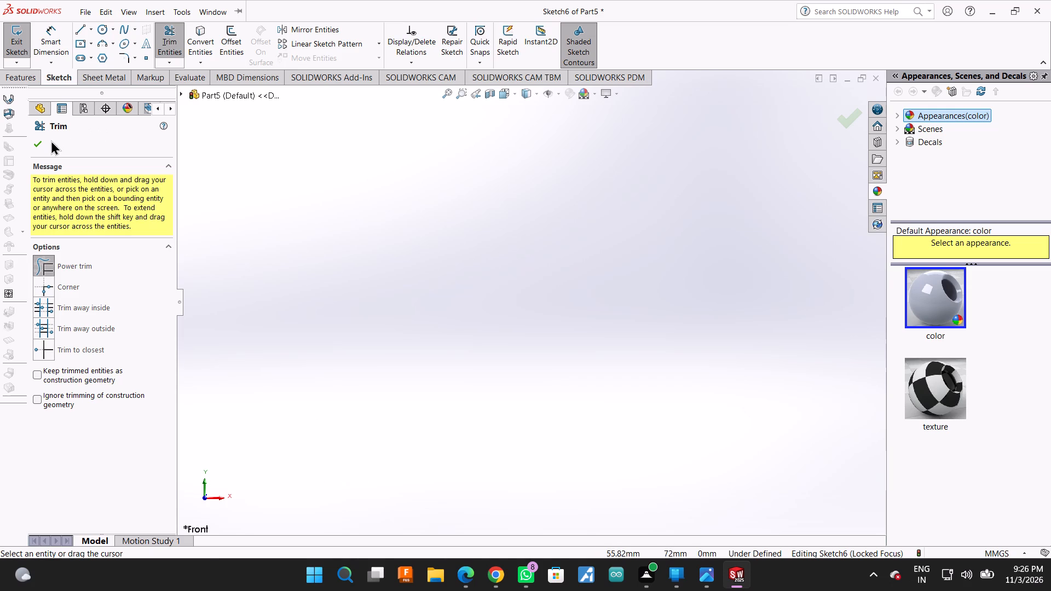
{"action": "left_click", "coordinate": [42, 144]}
Bring the bracket back into view and switch it to the isometric orientation.
{"action": "scroll", "coordinate": [721, 298], "scroll_direction": "up", "scroll_amount": 3}
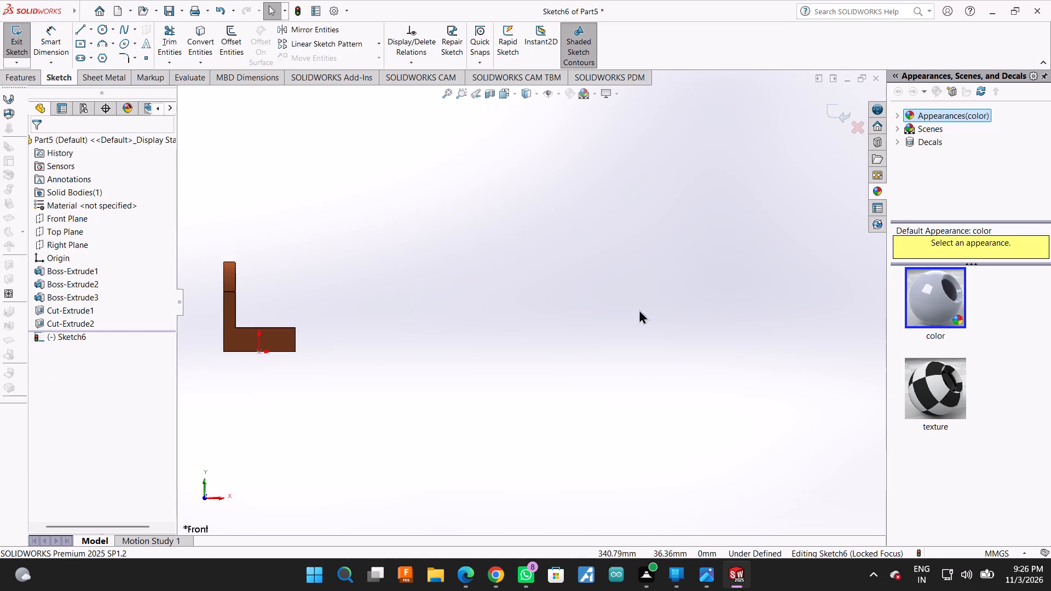
{"action": "scroll", "coordinate": [639, 309], "scroll_direction": "up", "scroll_amount": 2}
{"action": "scroll", "coordinate": [370, 312], "scroll_direction": "down", "scroll_amount": 2}
{"action": "key", "text": "space"}
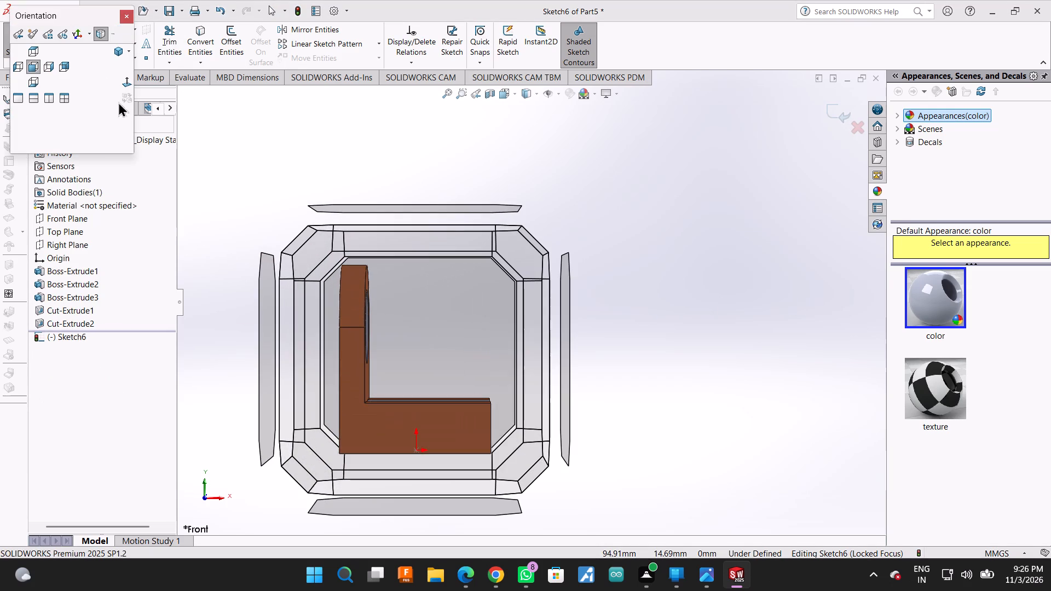
{"action": "left_click", "coordinate": [111, 51]}
{"action": "left_click", "coordinate": [114, 52]}
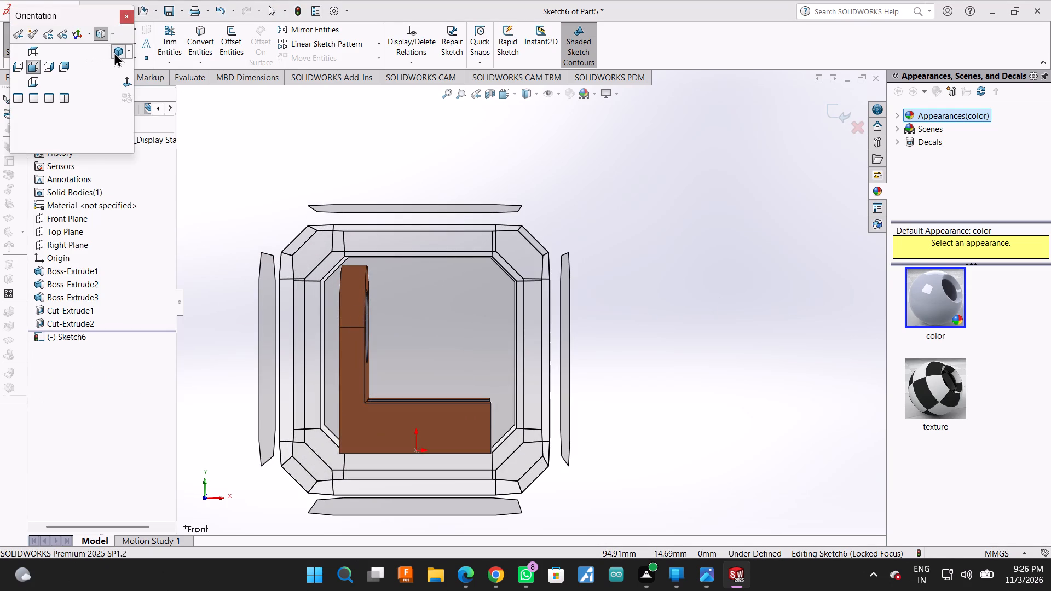
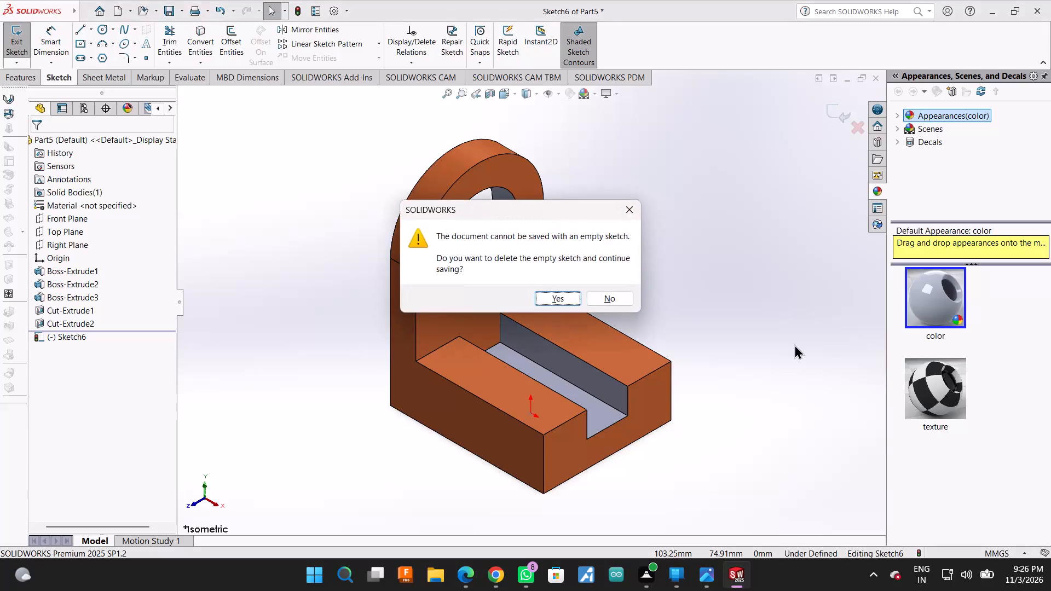
Save the part as Steel Support Bracket in the SYMBIOSIS folder, deleting the empty sketch and rebuilding the document.
{"action": "left_click", "coordinate": [568, 302]}
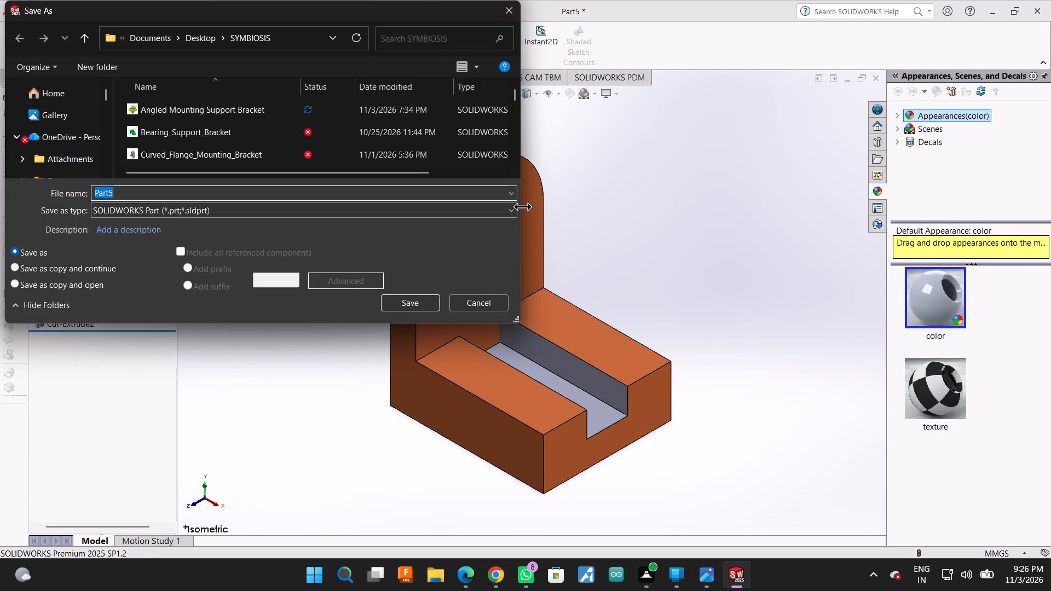
{"action": "key", "text": "ctrl+v"}
{"action": "left_click", "coordinate": [405, 309]}
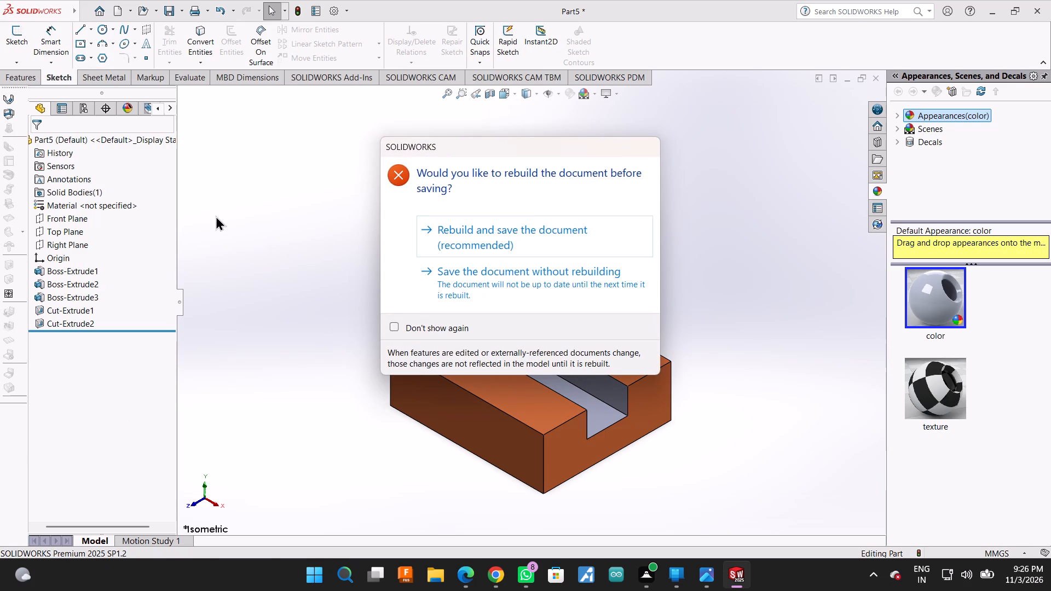
{"action": "left_click", "coordinate": [471, 242]}
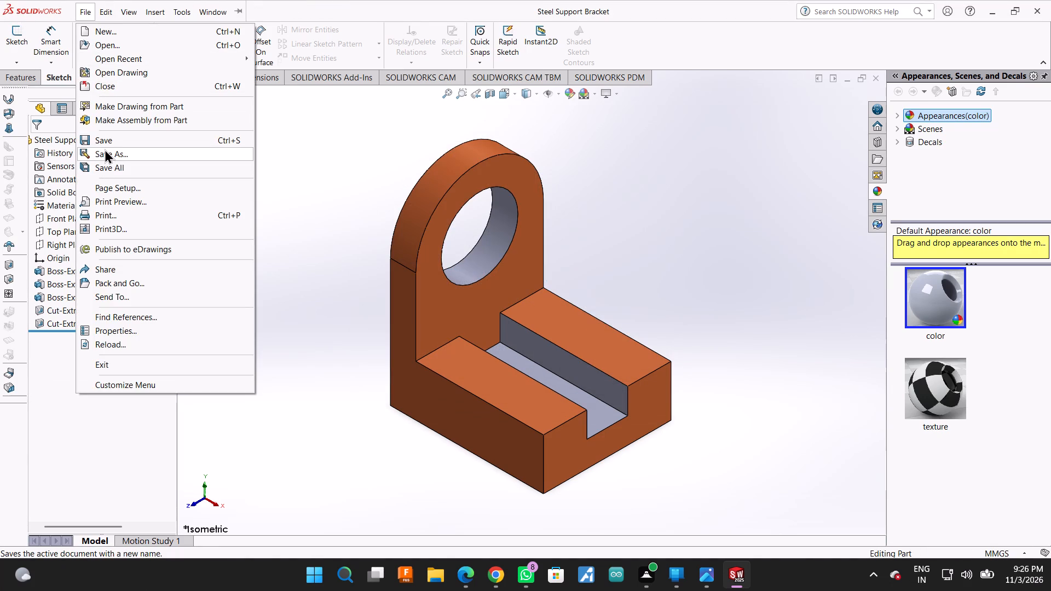
Save a PDF copy of the bracket named Steel Support Bracket in the SYMBIOSIS folder.
{"action": "left_click", "coordinate": [105, 149]}
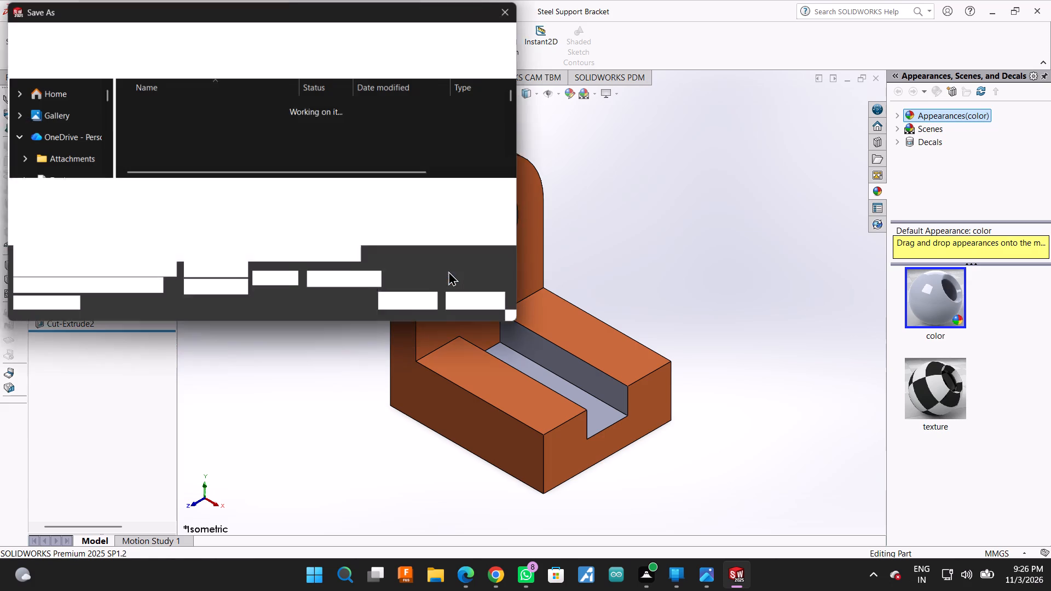
{"action": "left_click", "coordinate": [368, 210]}
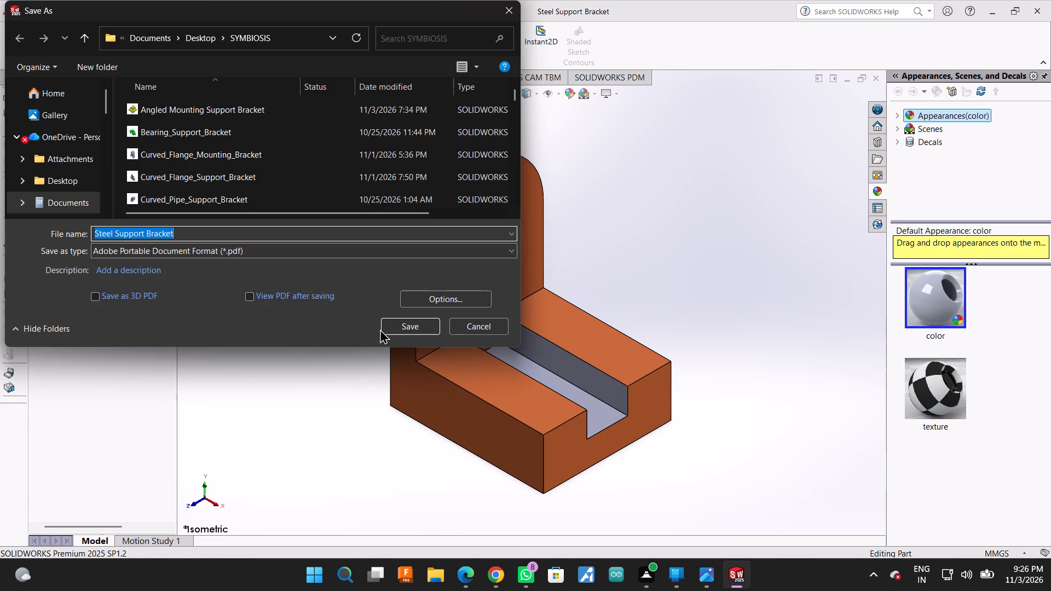
{"action": "left_click", "coordinate": [383, 330]}
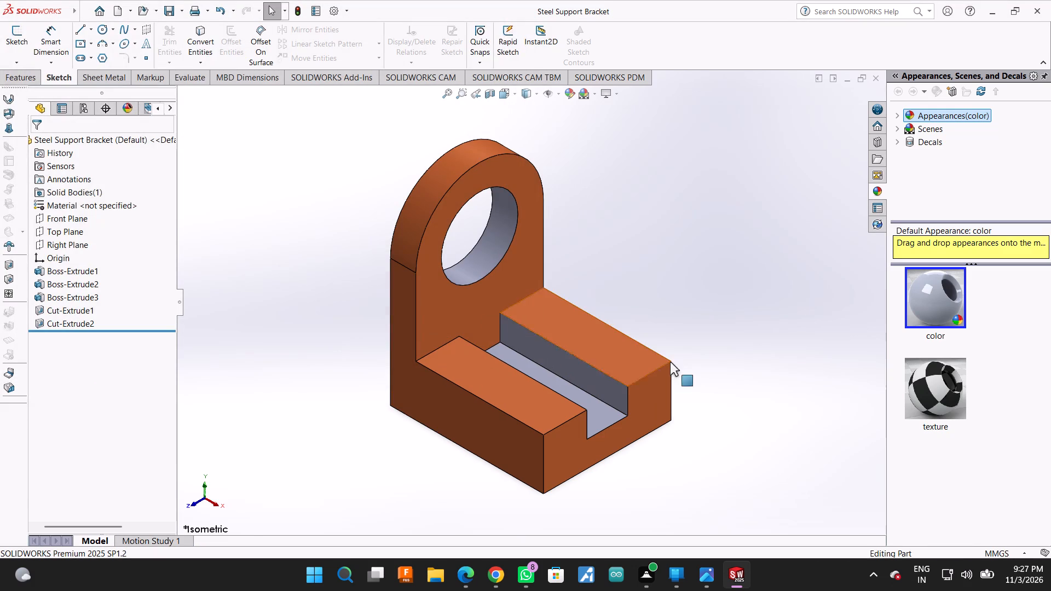
Collapse the appearances pane to widen the model's viewing area.
{"action": "left_click_drag", "start_coordinate": [887, 454], "coordinate": [1050, 461]}
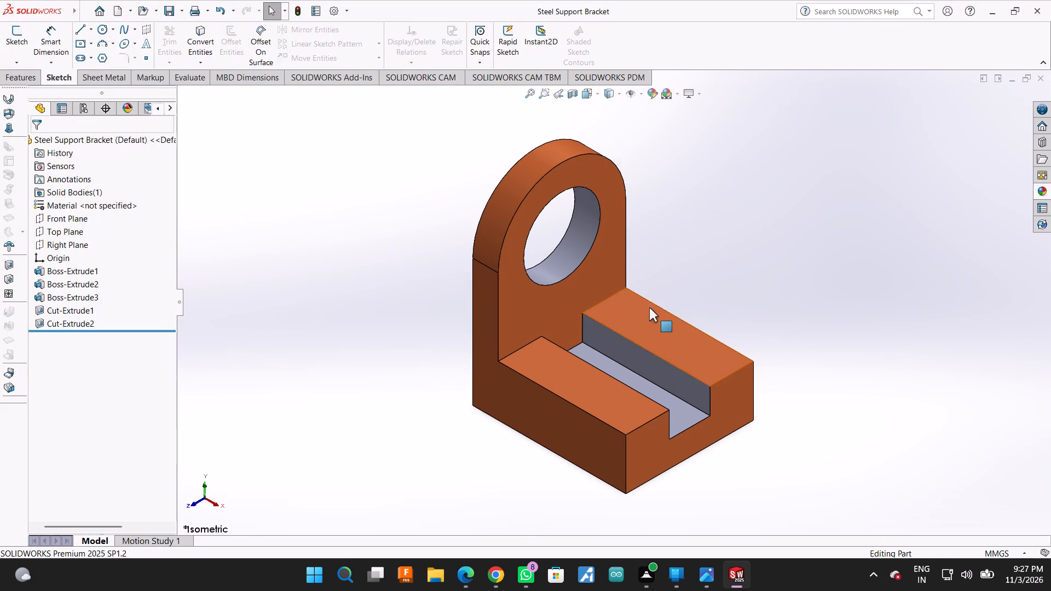